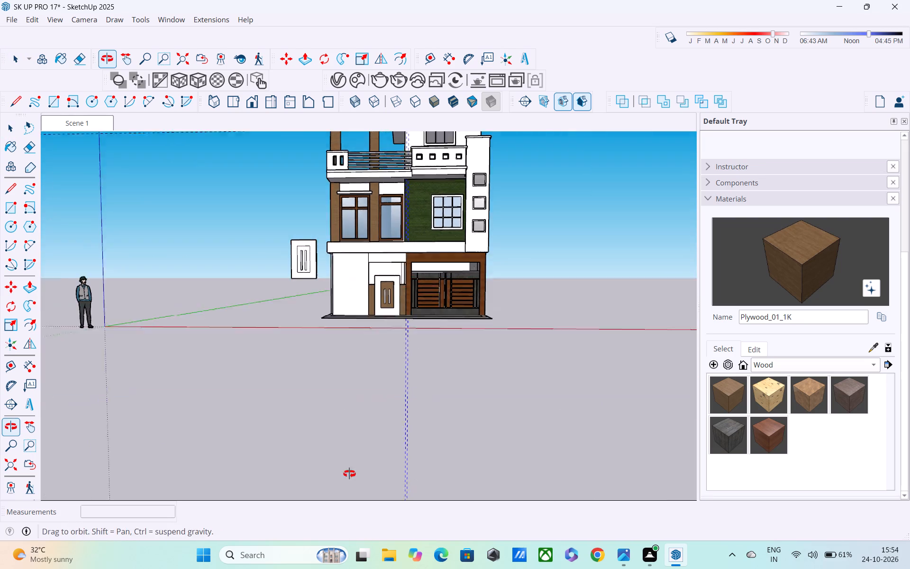
Examine the house's front façade, especially the green brick wall and the three square panes on the white column.
middle_click_drag(349, 474, 375, 491)
middle_click_drag(441, 240, 466, 346)
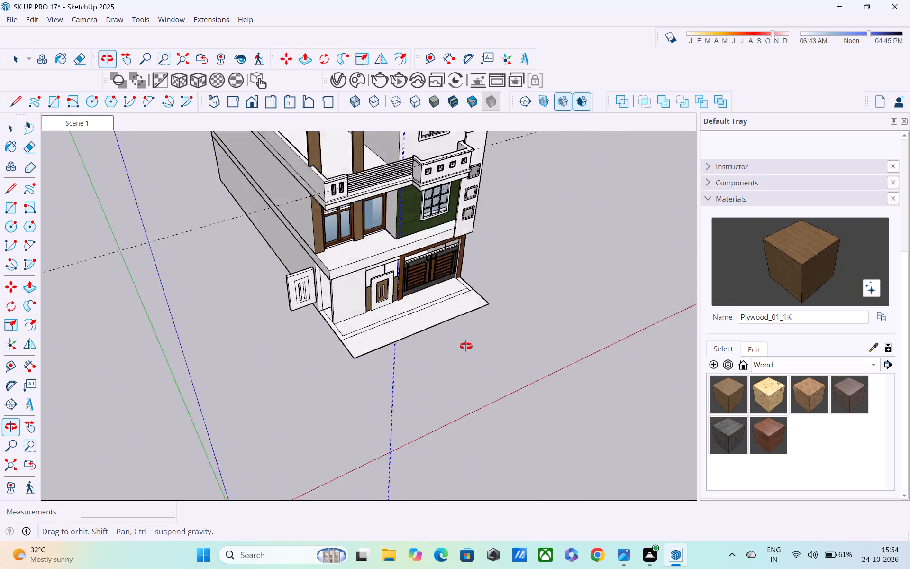
middle_click_drag(466, 346, 450, 339)
key("Delete")
scroll(409, 363, "down", 5)
middle_click_drag(413, 355, 408, 334)
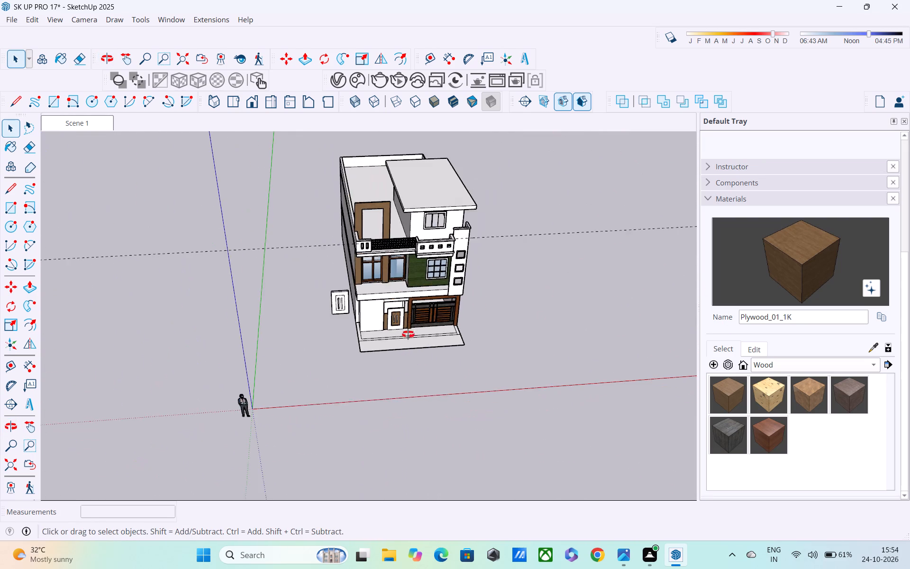
middle_click_drag(408, 334, 301, 259)
scroll(309, 259, "down", 1)
scroll(411, 257, "up", 13)
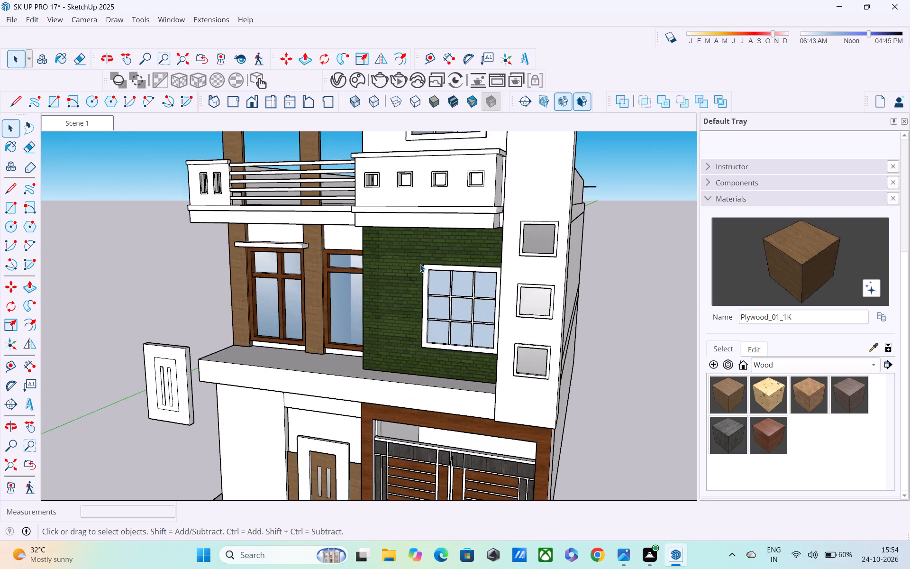
middle_click_drag(420, 264, 409, 224)
scroll(419, 263, "up", 1)
scroll(400, 320, "up", 6)
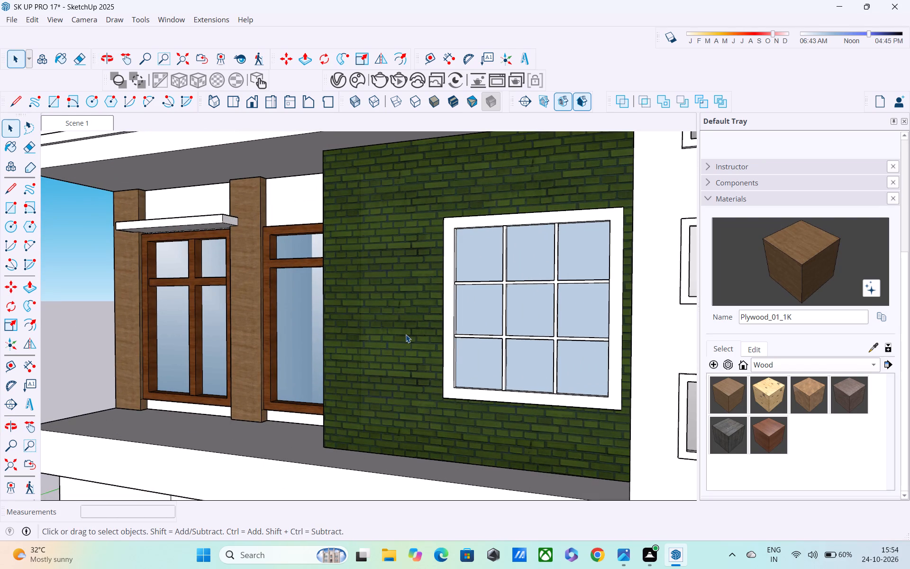
scroll(398, 297, "down", 8)
middle_click_drag(437, 342, 434, 286)
scroll(431, 281, "down", 7)
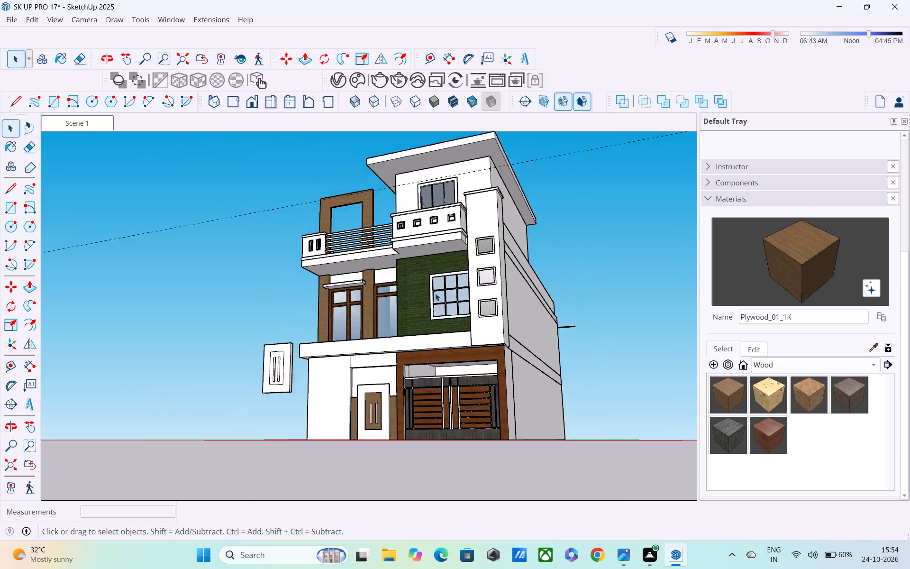
scroll(435, 293, "down", 3)
middle_click_drag(436, 293, 422, 374)
scroll(475, 303, "up", 10)
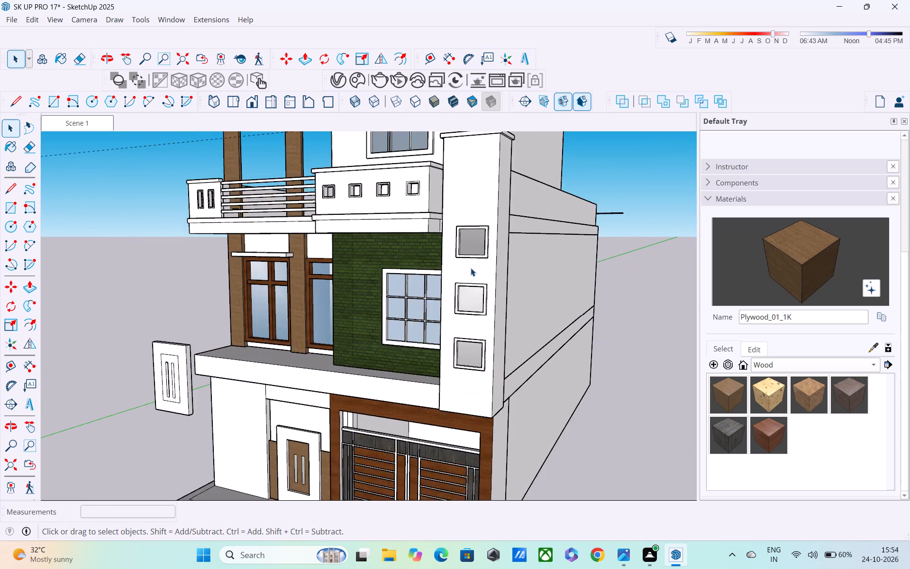
scroll(471, 268, "up", 3)
middle_click_drag(470, 255, 795, 263)
middle_click_drag(467, 284, 666, 246)
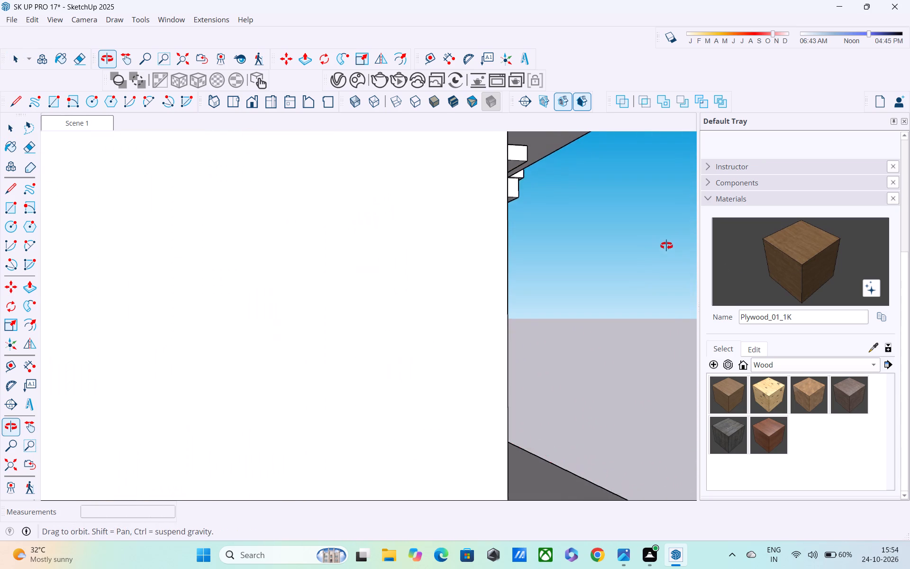
middle_click_drag(666, 246, 369, 290)
scroll(415, 290, "up", 2)
left_click(479, 306)
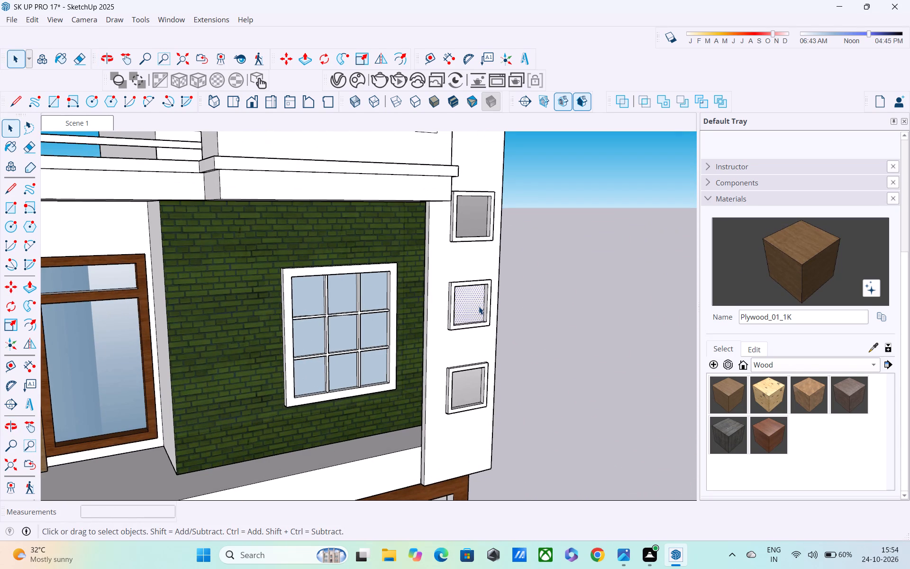
middle_click_drag(477, 308, 309, 311)
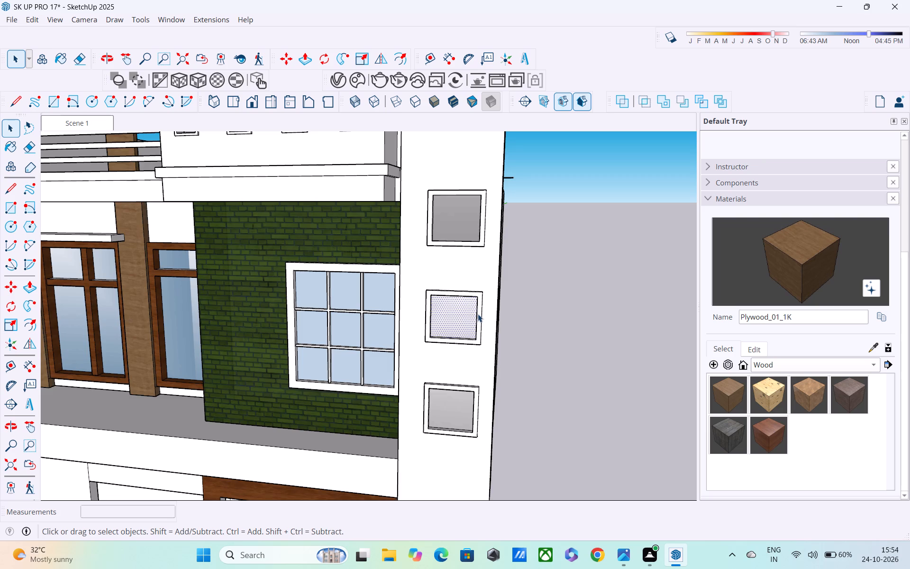
scroll(478, 311, "down", 4)
left_click(547, 266)
middle_click_drag(460, 283, 438, 255)
scroll(437, 252, "down", 2)
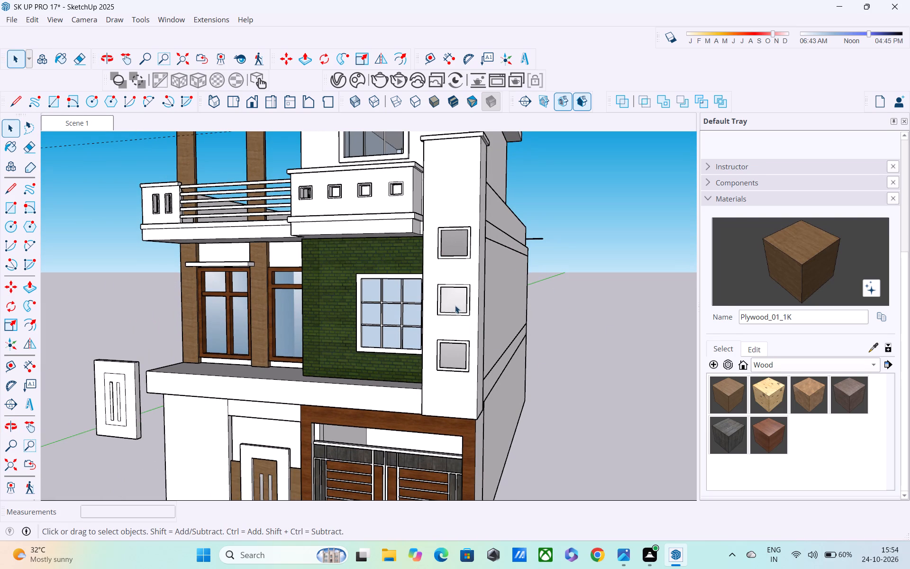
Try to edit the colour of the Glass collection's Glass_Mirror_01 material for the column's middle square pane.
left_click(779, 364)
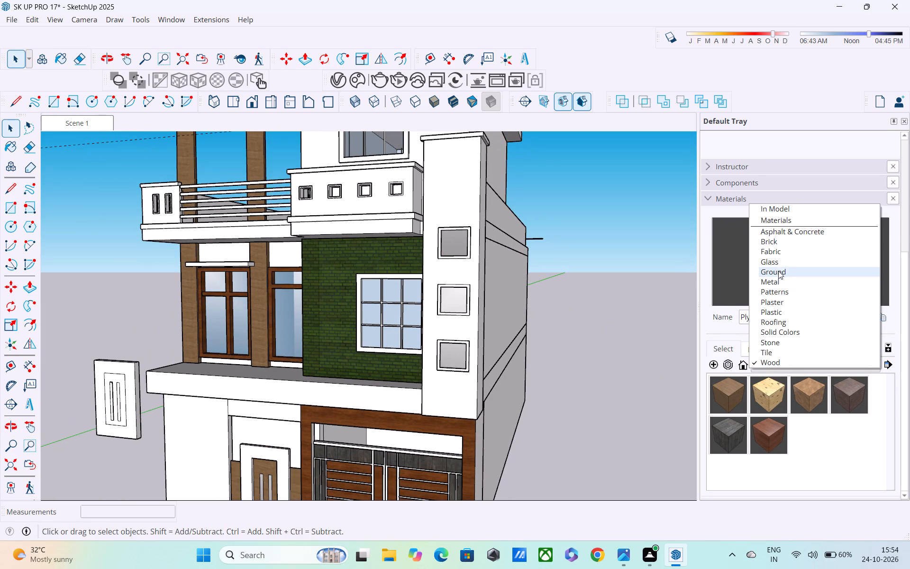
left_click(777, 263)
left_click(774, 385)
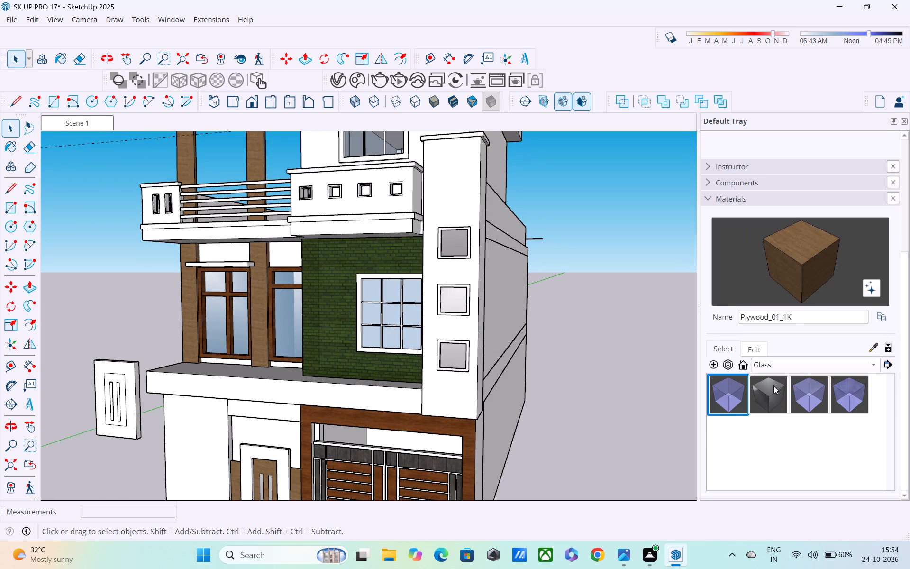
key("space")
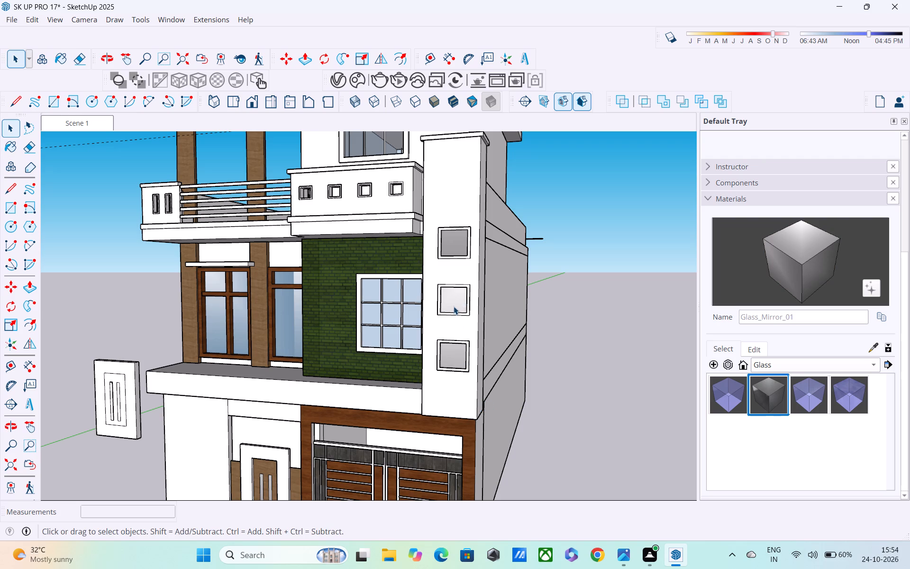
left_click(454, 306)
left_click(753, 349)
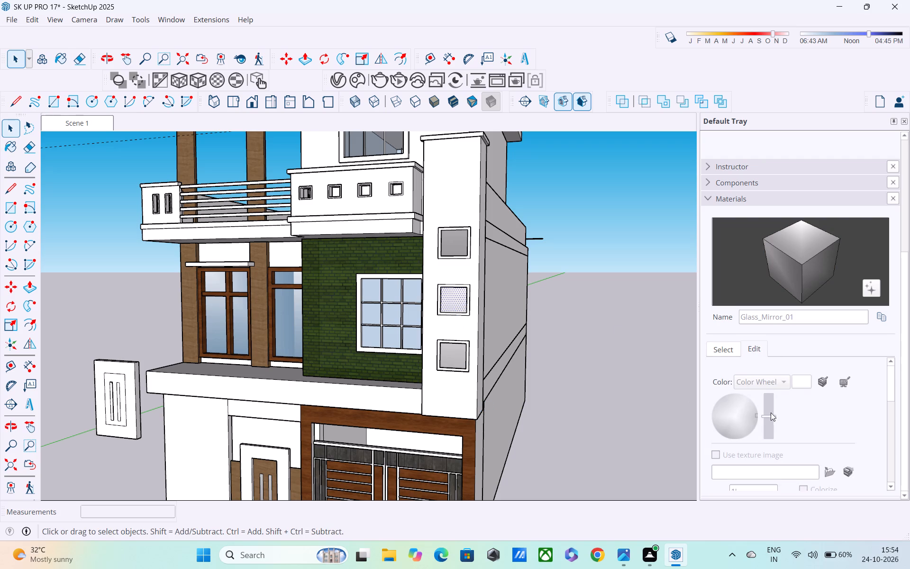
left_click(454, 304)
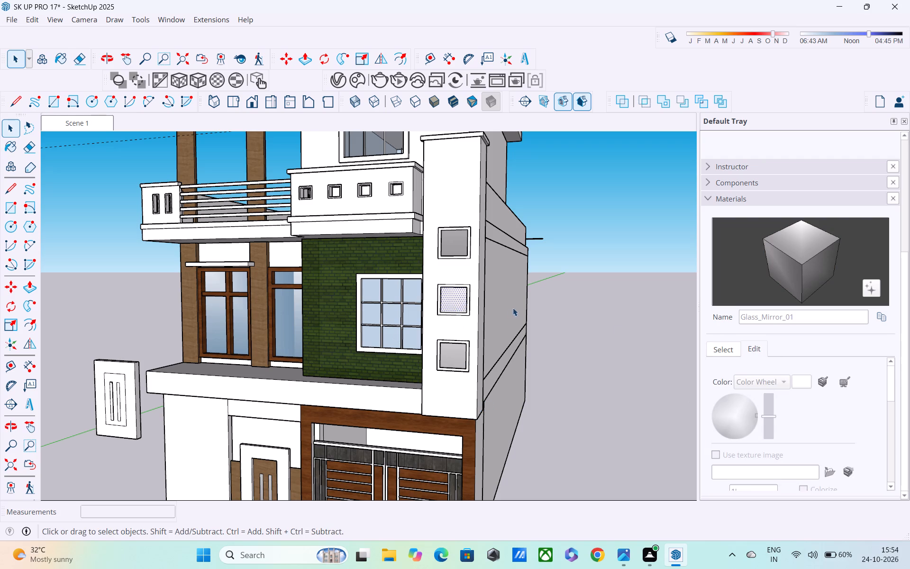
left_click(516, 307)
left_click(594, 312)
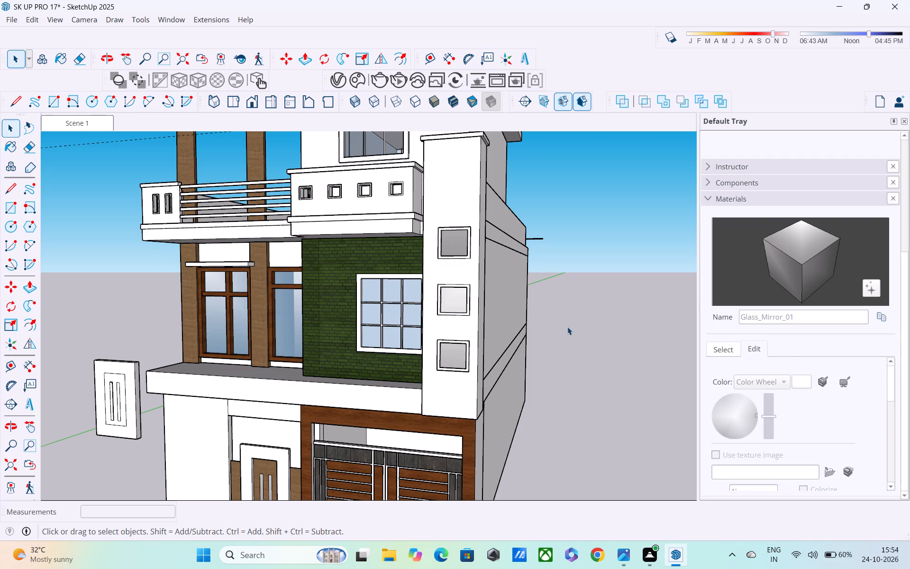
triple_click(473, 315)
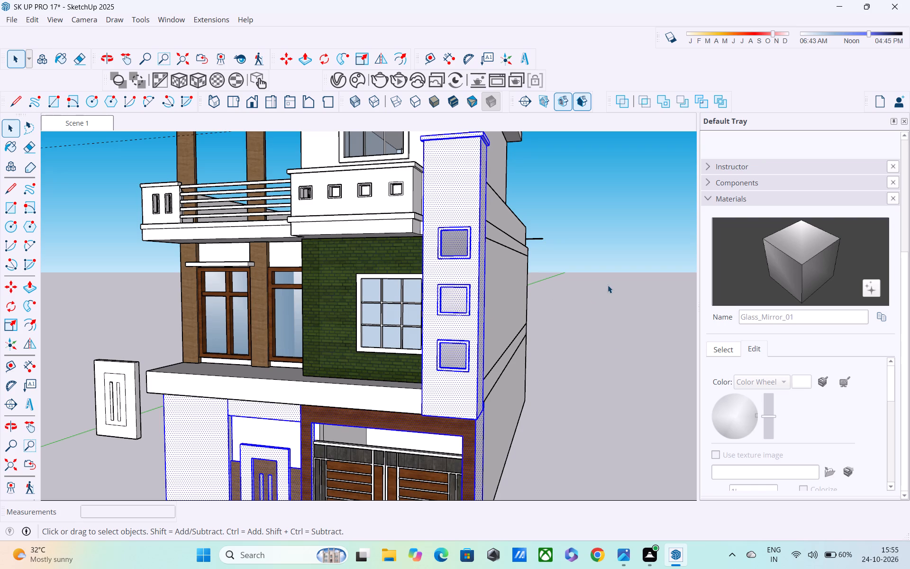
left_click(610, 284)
Paint the detached panel beside the house with Glass_Mirror_01 from the Glass collection, with the material's edit settings open.
left_click(729, 350)
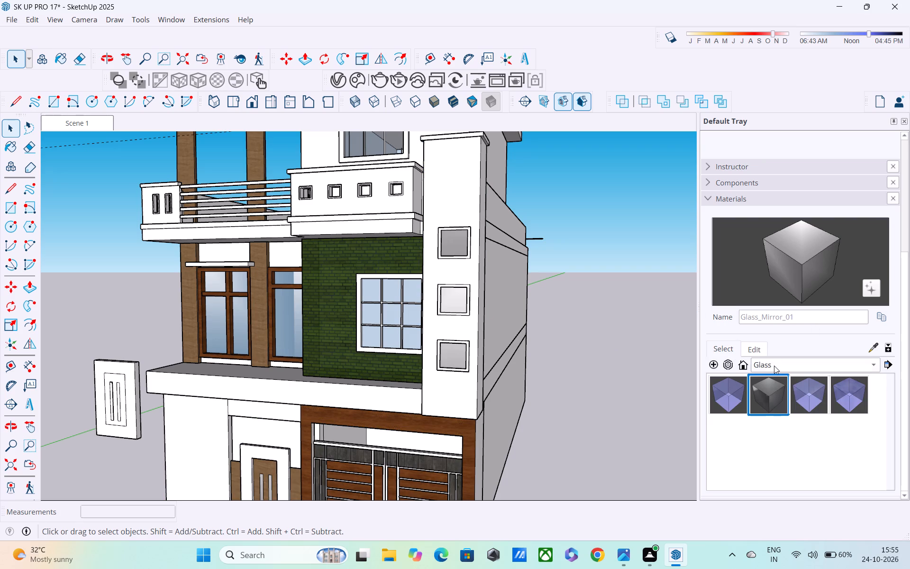
left_click(771, 391)
left_click(753, 345)
scroll(739, 408, "down", 4)
scroll(745, 414, "up", 5)
scroll(746, 414, "down", 2)
scroll(746, 414, "up", 3)
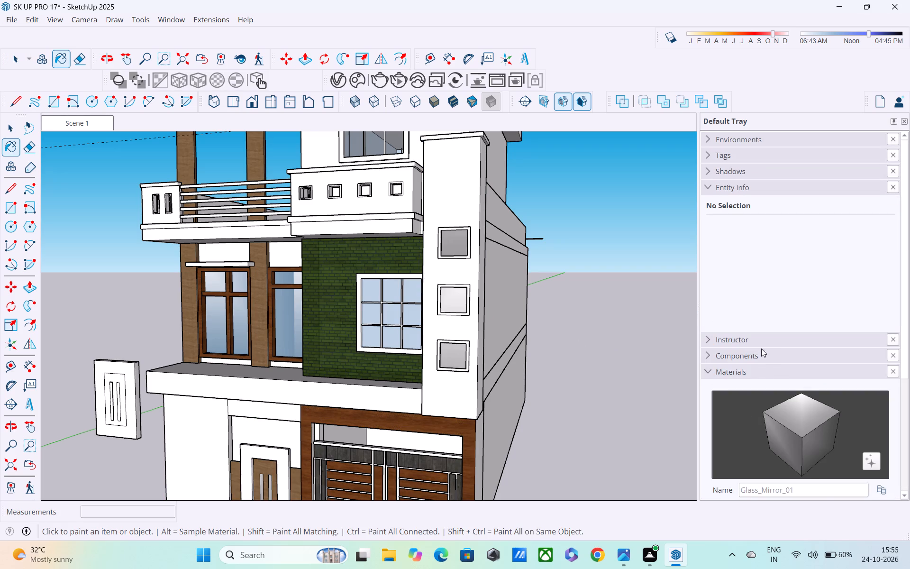
scroll(770, 372, "down", 1)
left_click(790, 275)
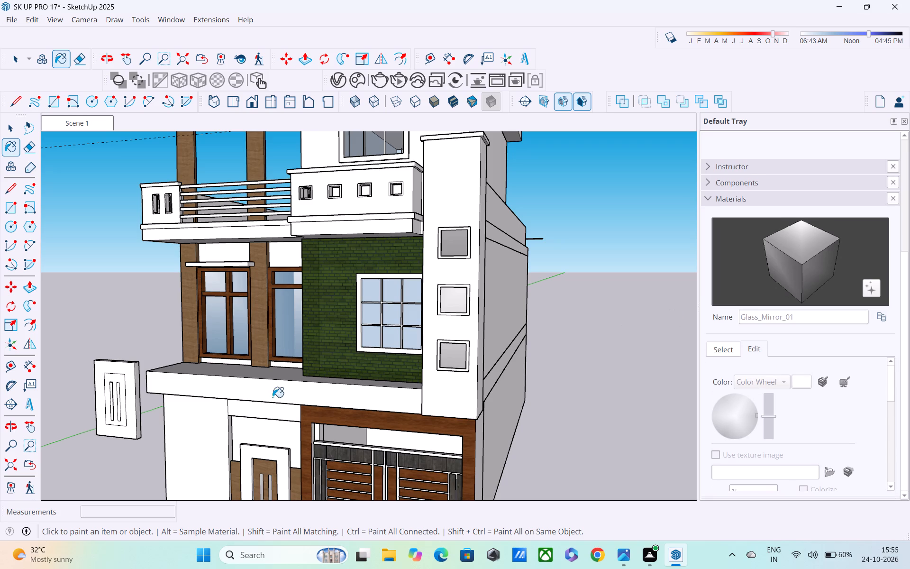
left_click(125, 381)
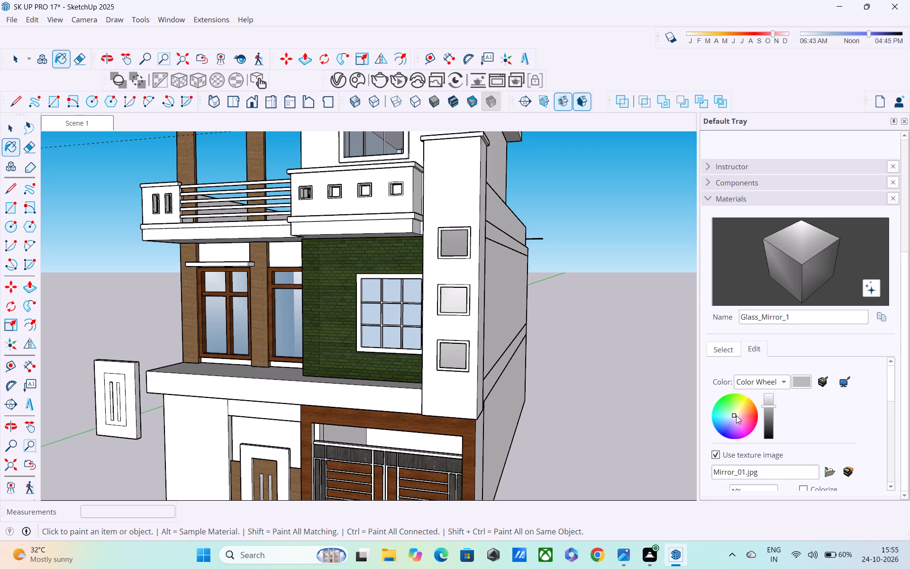
Tint the Glass_Mirror_1 material a golden tan using the colour wheel.
left_click_drag(733, 417, 739, 411)
scroll(737, 420, "down", 2)
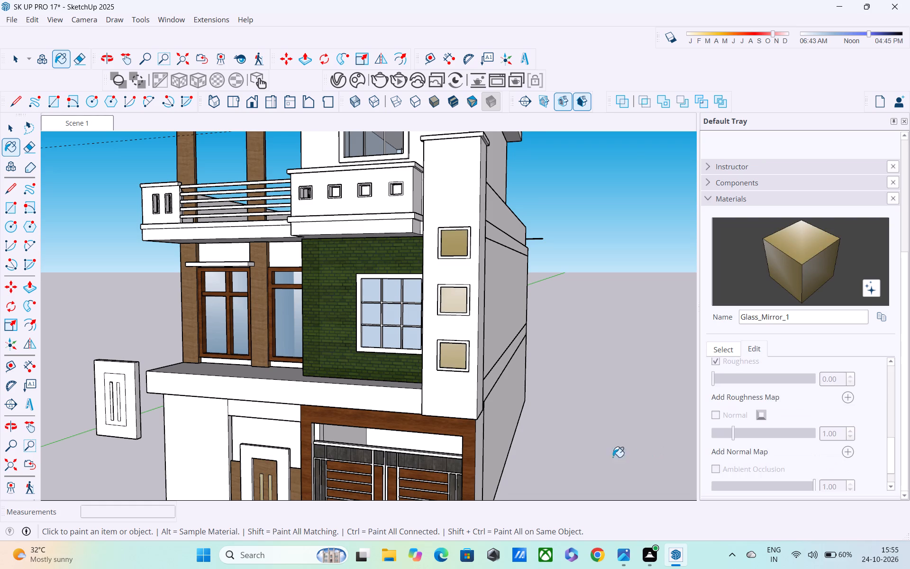
scroll(564, 460, "down", 1)
middle_click_drag(552, 455, 557, 388)
scroll(565, 388, "down", 4)
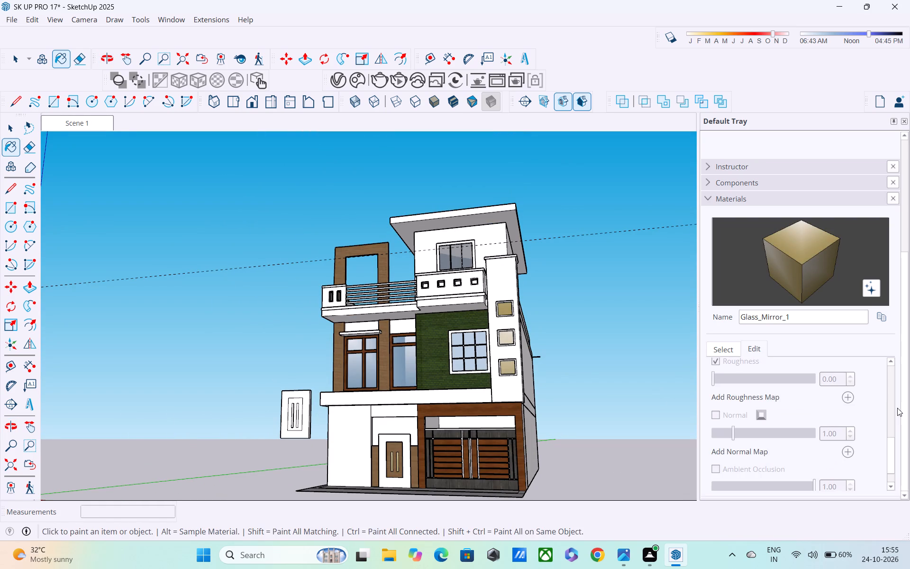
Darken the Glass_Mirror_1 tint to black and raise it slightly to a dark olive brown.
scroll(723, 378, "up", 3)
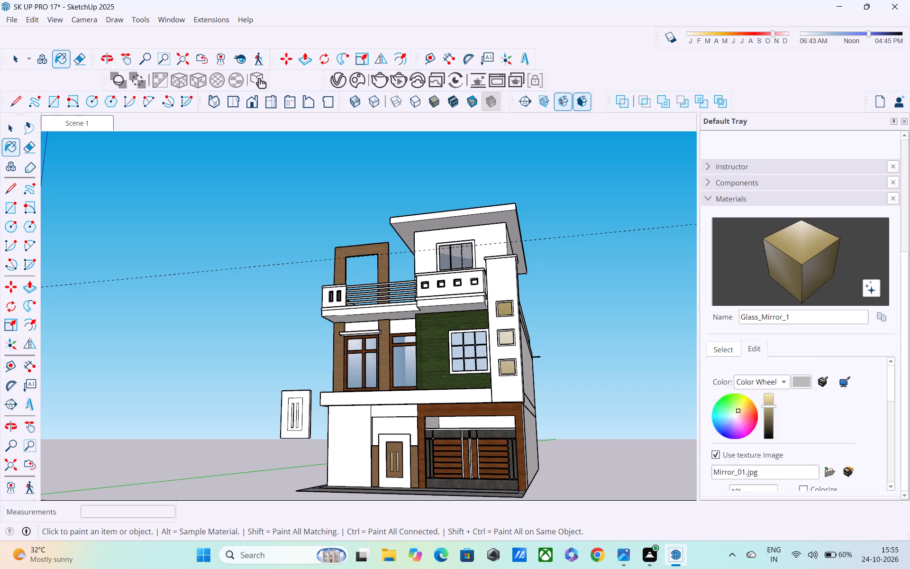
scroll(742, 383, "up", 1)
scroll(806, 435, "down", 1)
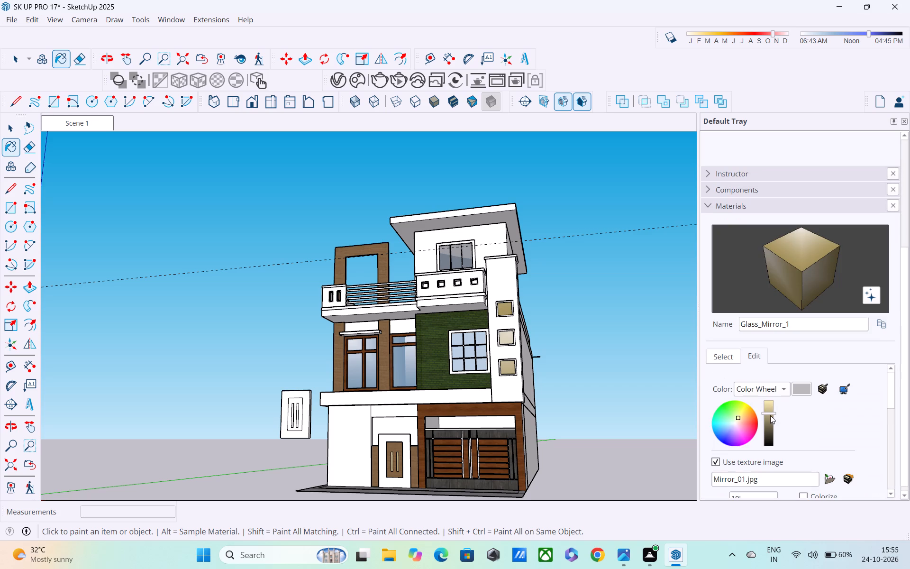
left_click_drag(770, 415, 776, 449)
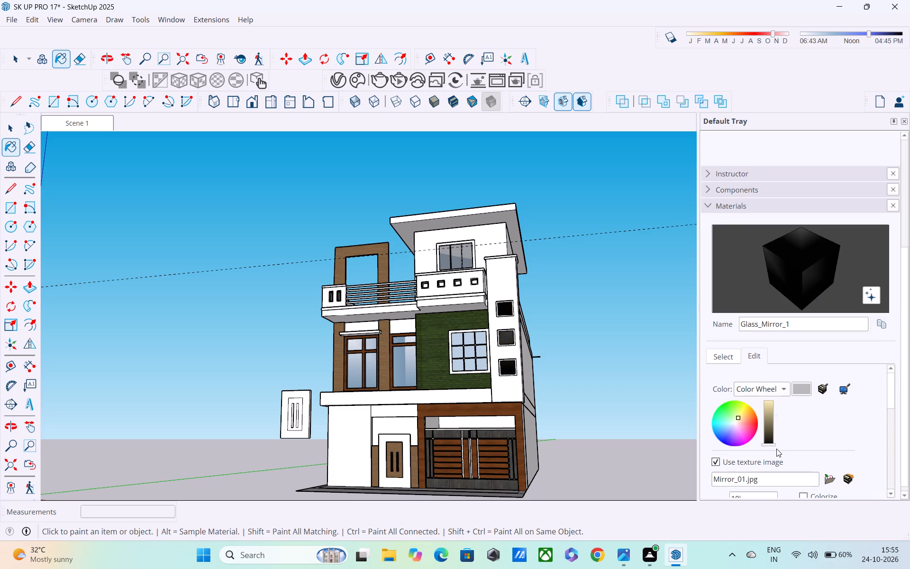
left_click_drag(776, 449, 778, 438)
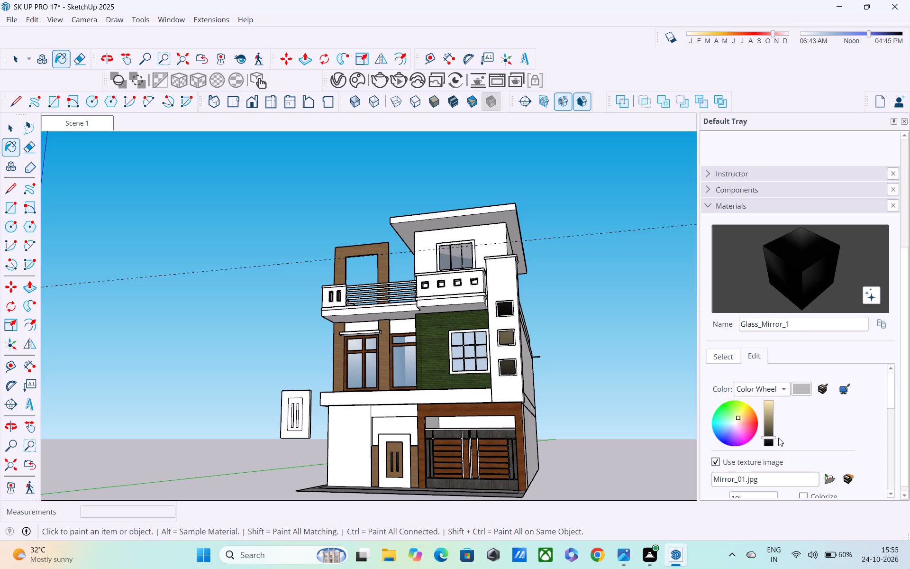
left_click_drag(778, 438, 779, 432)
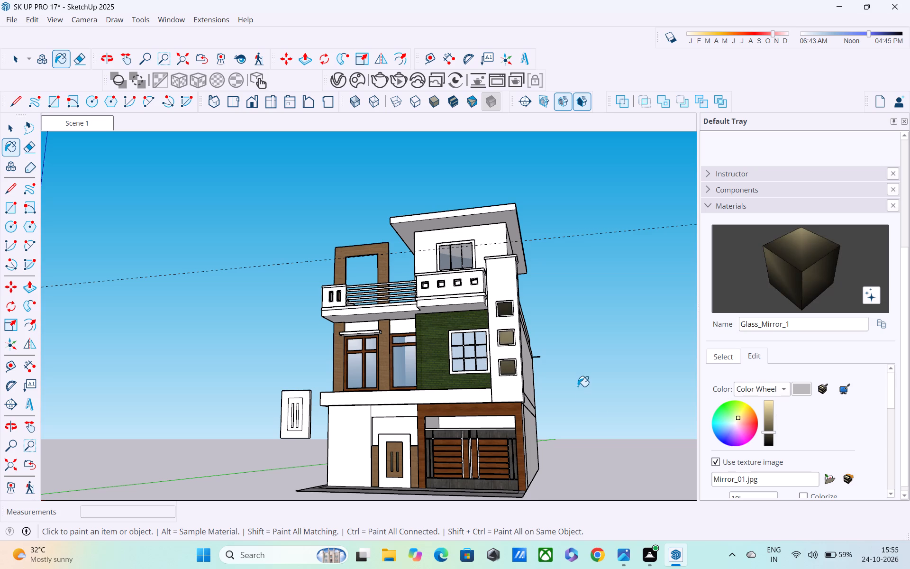
Lighten the Glass_Mirror_1 colour to a muted golden tan on the column's square panes.
middle_click_drag(579, 405, 389, 503)
key("v")
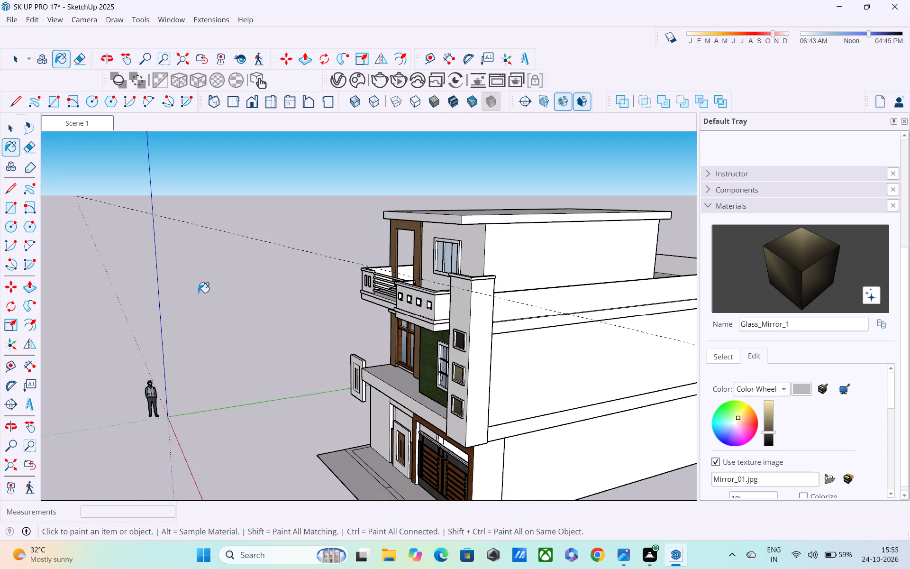
key("space")
left_click(191, 273)
middle_click_drag(317, 300, 665, 275)
middle_click_drag(428, 373, 400, 341)
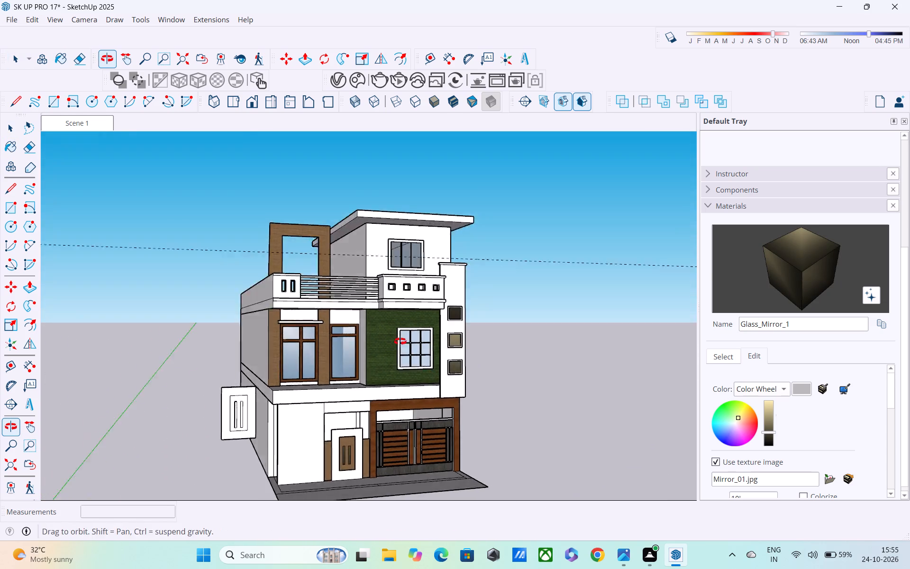
middle_click_drag(400, 341, 352, 330)
scroll(486, 324, "up", 7)
left_click(438, 346)
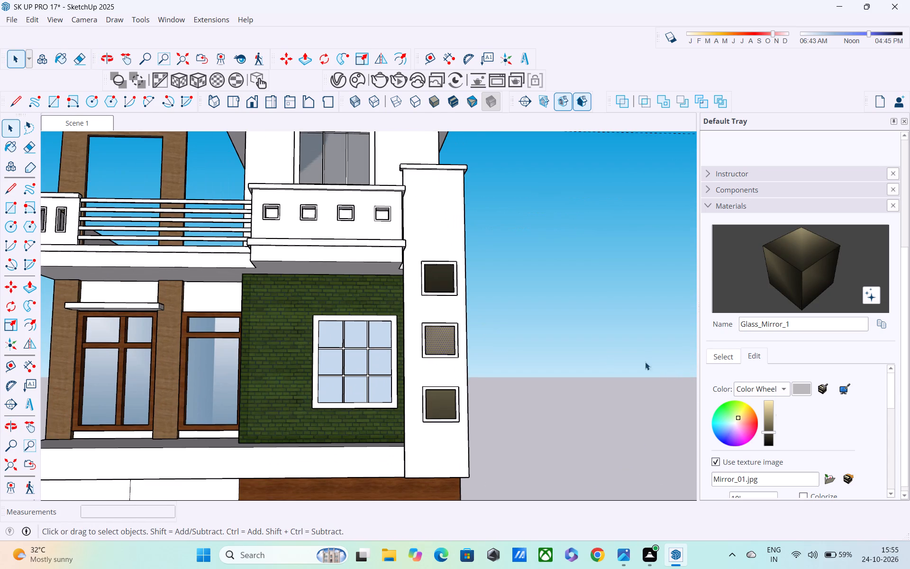
left_click_drag(768, 431, 773, 410)
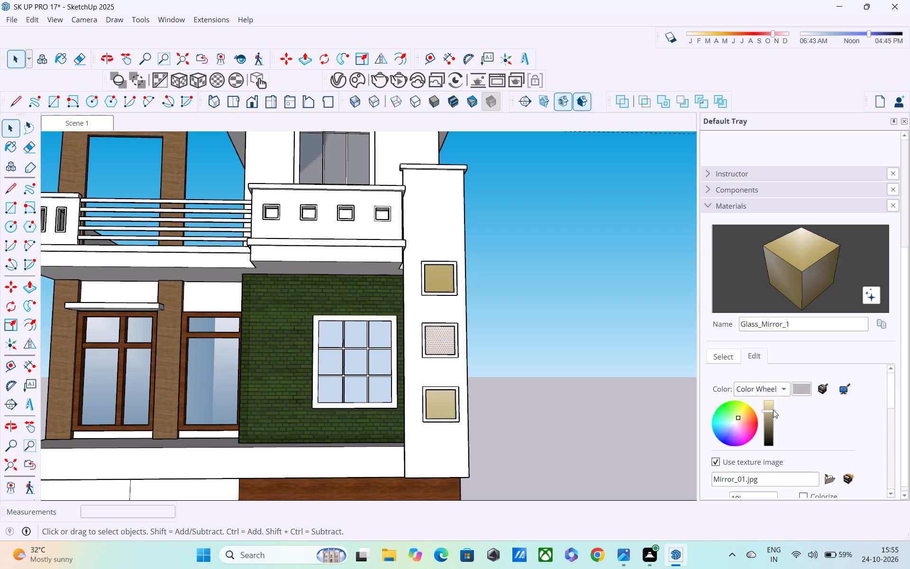
left_click_drag(773, 410, 773, 413)
key("space")
left_click(623, 286)
Examine the tinted square panes against the whole front façade.
middle_click_drag(630, 324, 615, 417)
scroll(574, 398, "down", 5)
scroll(494, 411, "down", 1)
middle_click_drag(494, 411, 476, 376)
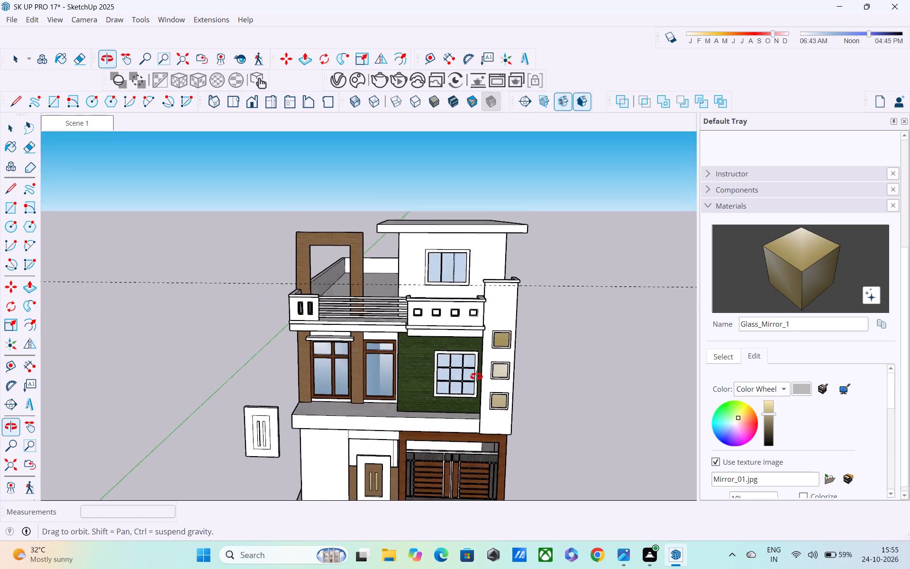
middle_click_drag(476, 376, 420, 349)
scroll(465, 379, "down", 2)
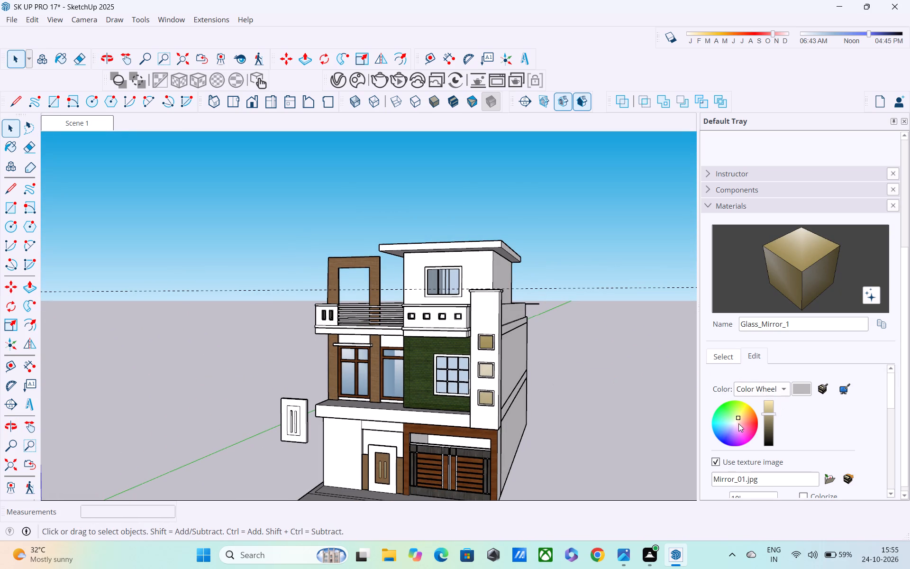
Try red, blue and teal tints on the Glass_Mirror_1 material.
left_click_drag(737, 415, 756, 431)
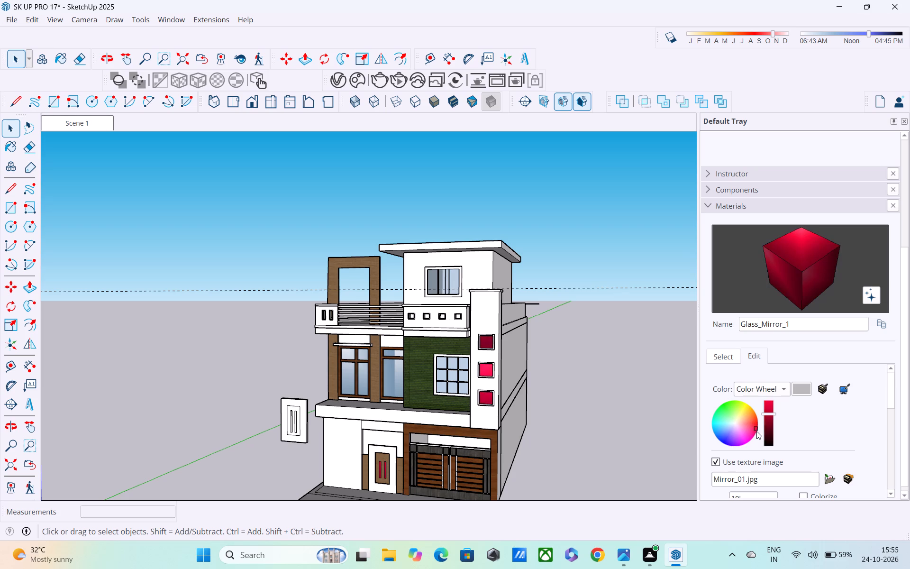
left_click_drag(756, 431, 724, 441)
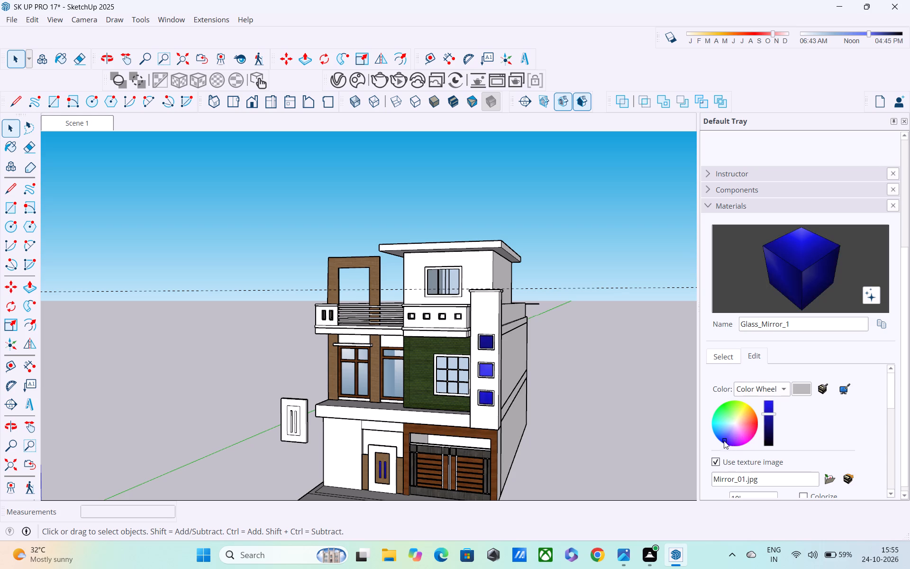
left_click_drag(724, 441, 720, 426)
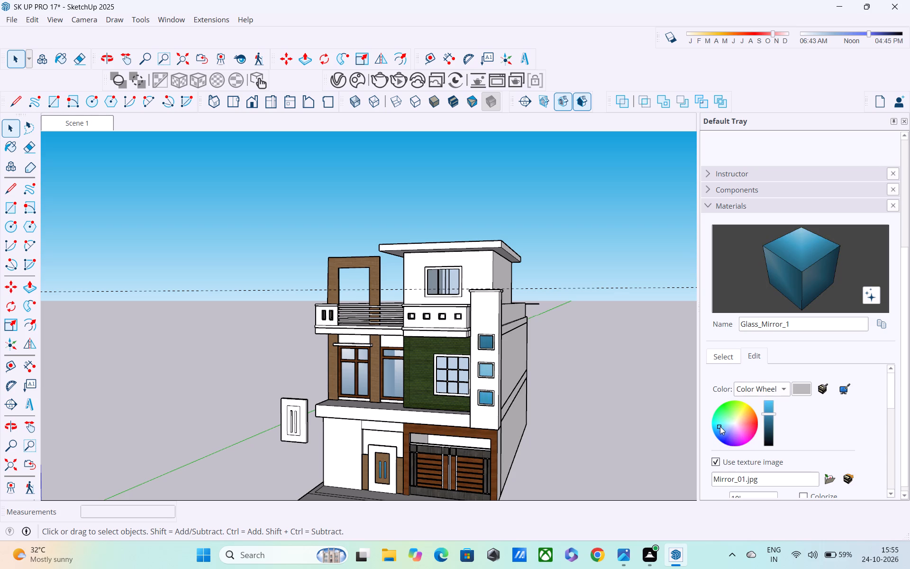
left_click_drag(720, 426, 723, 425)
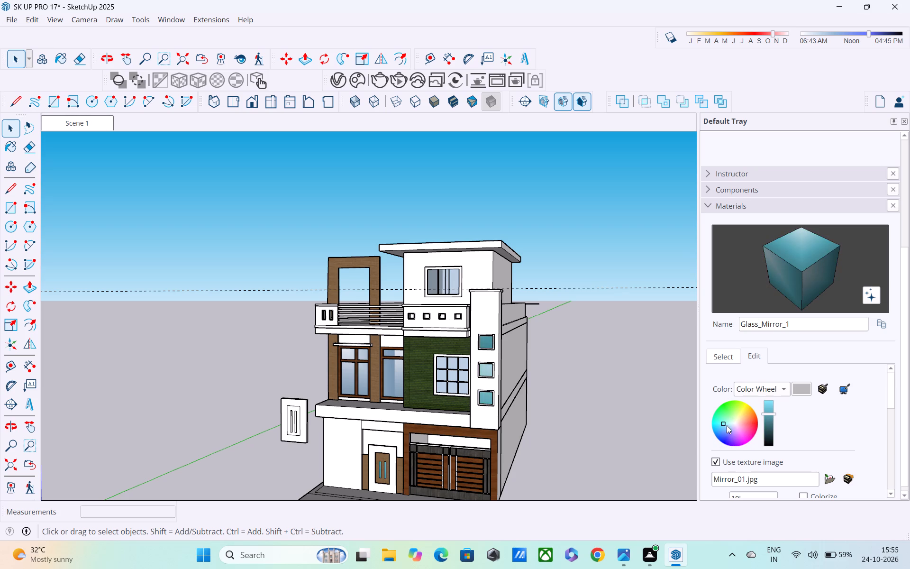
Tint the Glass_Mirror_1 material a slightly darker, muted mauve grey close to neutral.
left_click_drag(773, 410, 773, 417)
left_click_drag(726, 422, 736, 423)
scroll(561, 406, "down", 3)
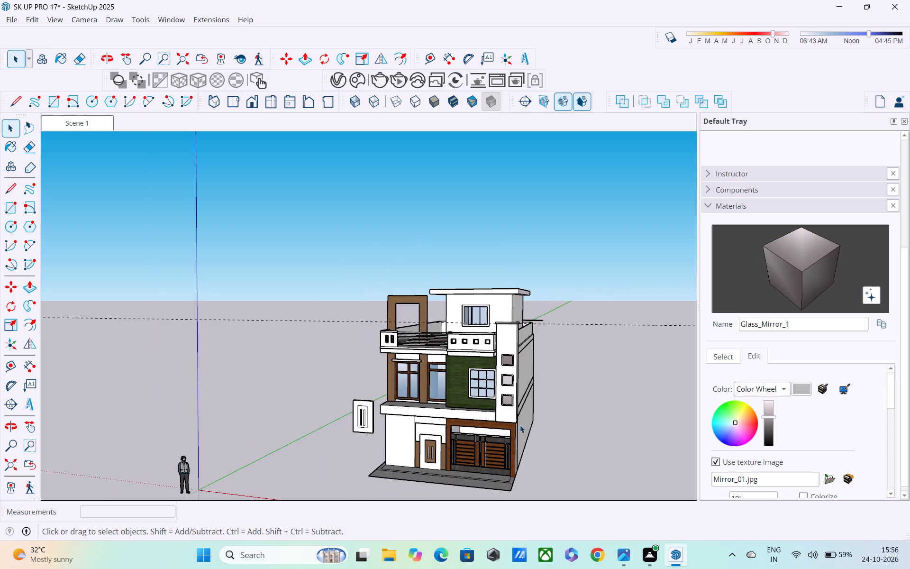
middle_click_drag(517, 425, 510, 405)
key("space")
left_click(286, 353)
Draw a rectangle about 2 3/4" by 2 9/16" on the entrance recess's narrow side face, just above the wood panel.
middle_click_drag(464, 416, 570, 433)
scroll(443, 441, "up", 4)
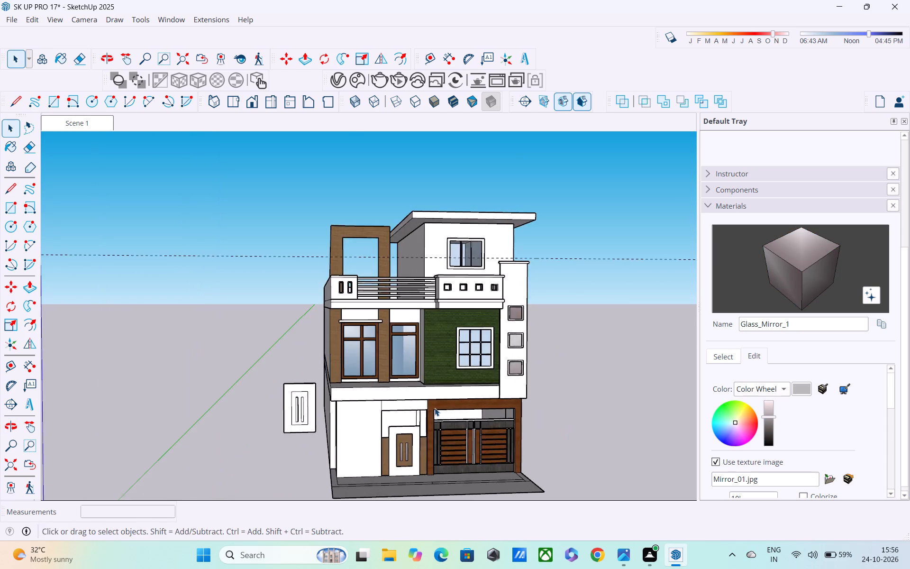
scroll(435, 408, "up", 4)
scroll(392, 479, "up", 7)
scroll(391, 457, "down", 10)
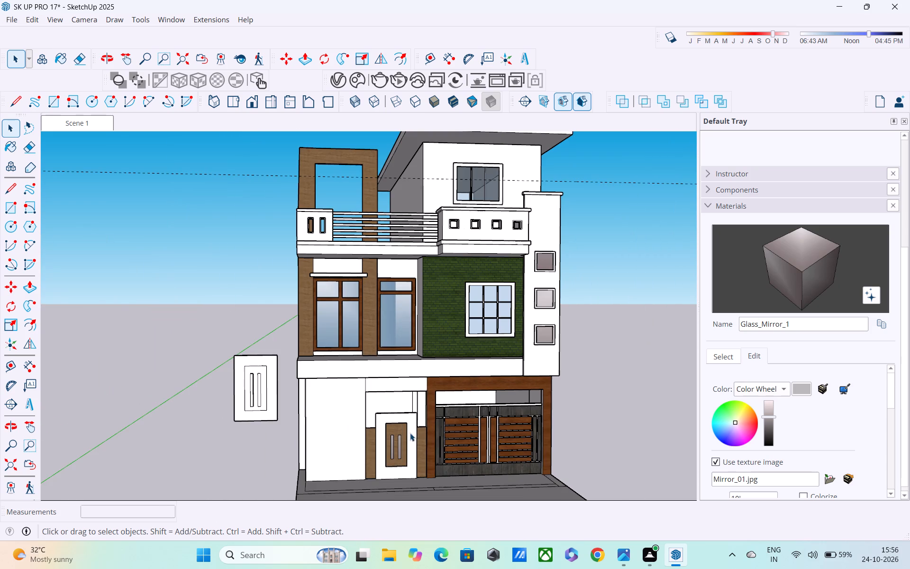
scroll(427, 361, "up", 4)
middle_click_drag(404, 411, 253, 412)
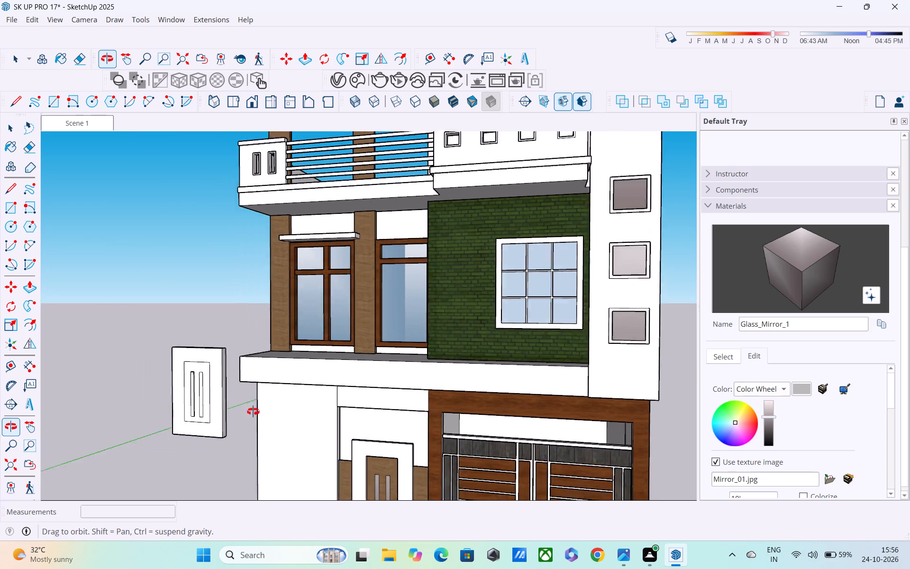
middle_click_drag(253, 412, 223, 412)
scroll(376, 447, "up", 5)
middle_click_drag(373, 453, 317, 427)
scroll(318, 433, "up", 10)
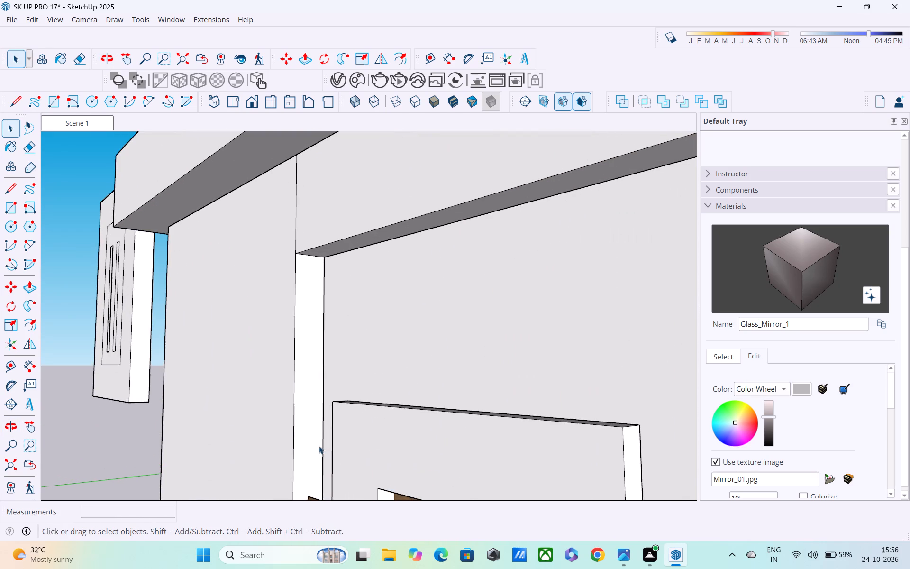
middle_click_drag(319, 446, 339, 397, "shift")
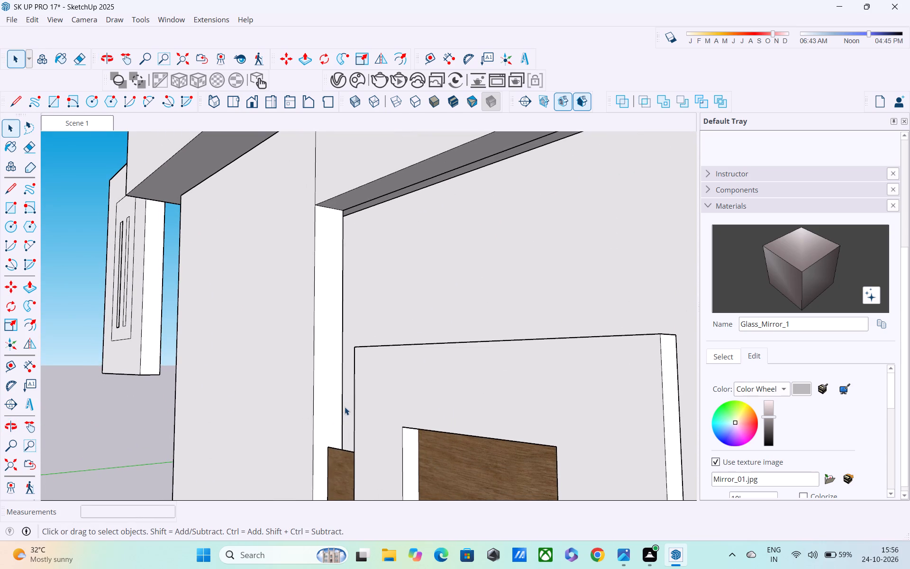
key("r")
scroll(341, 416, "up", 2)
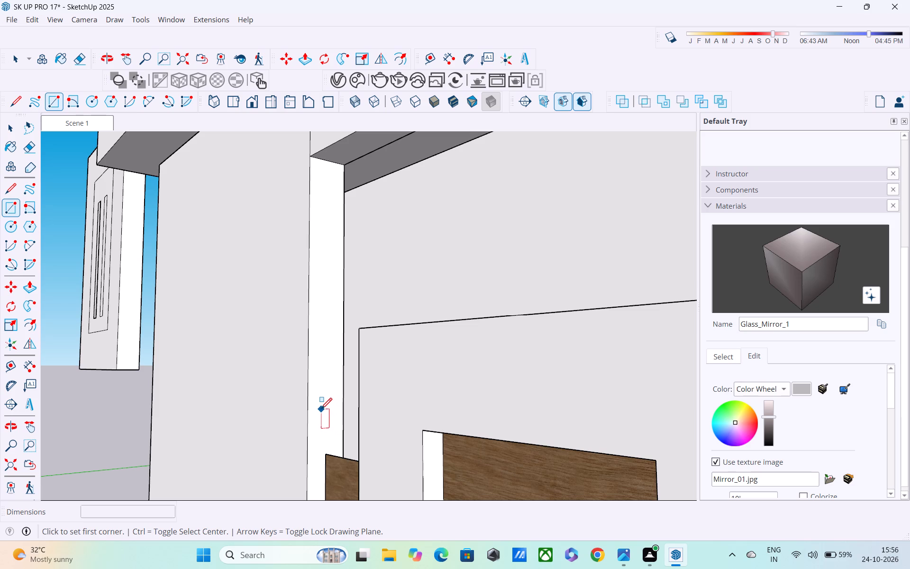
left_click(319, 409)
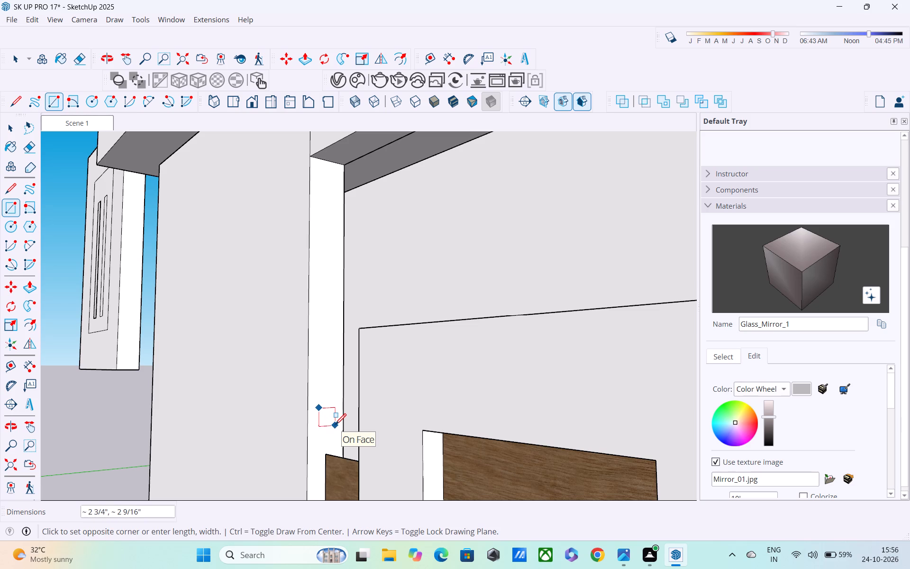
left_click(335, 426)
Select the small rectangle's face and its edges and make them a group.
key("space")
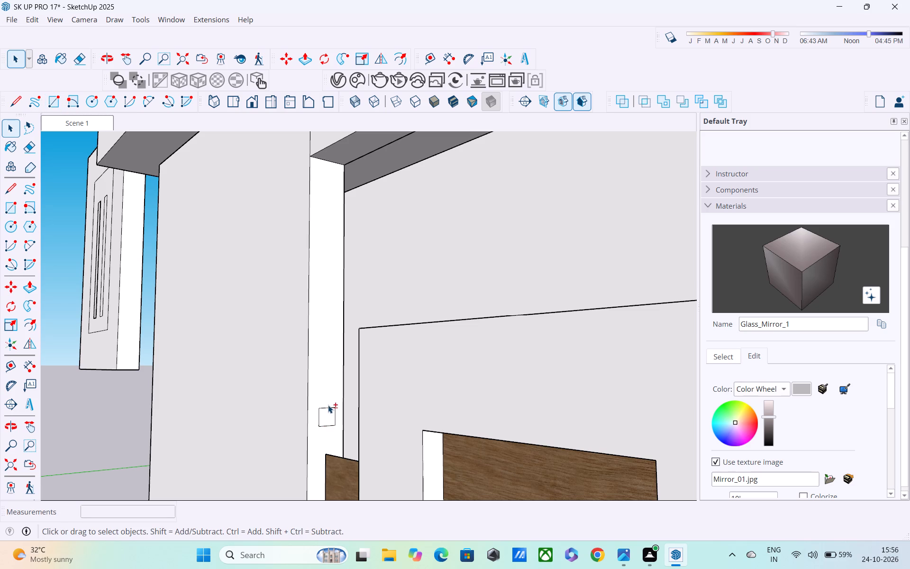
left_click(328, 408, "shift")
left_click(320, 413, "shift")
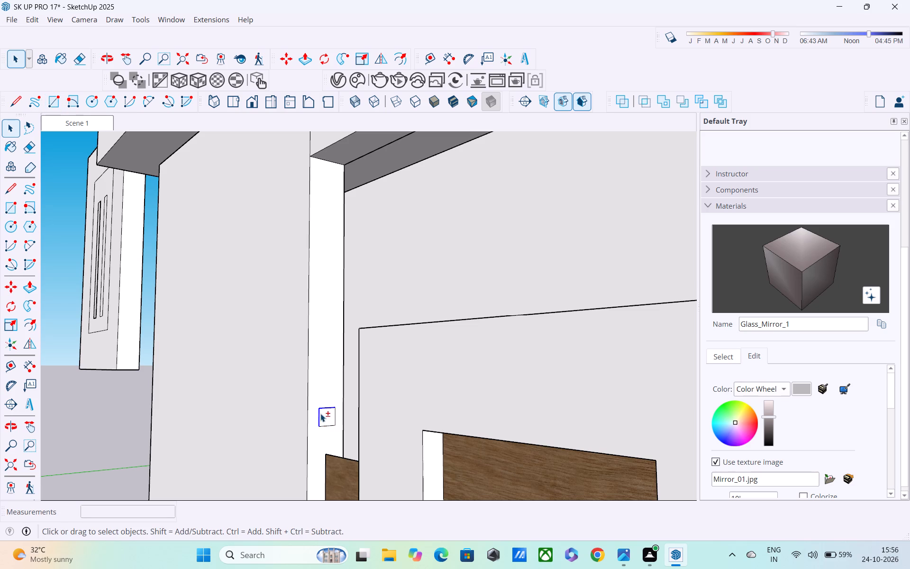
left_click(336, 412, "shift")
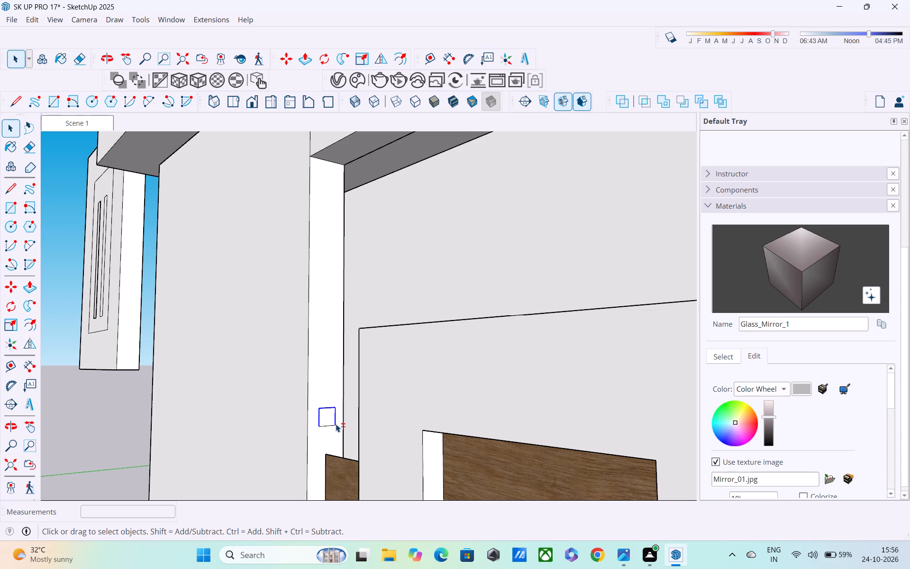
left_click(327, 425, "shift")
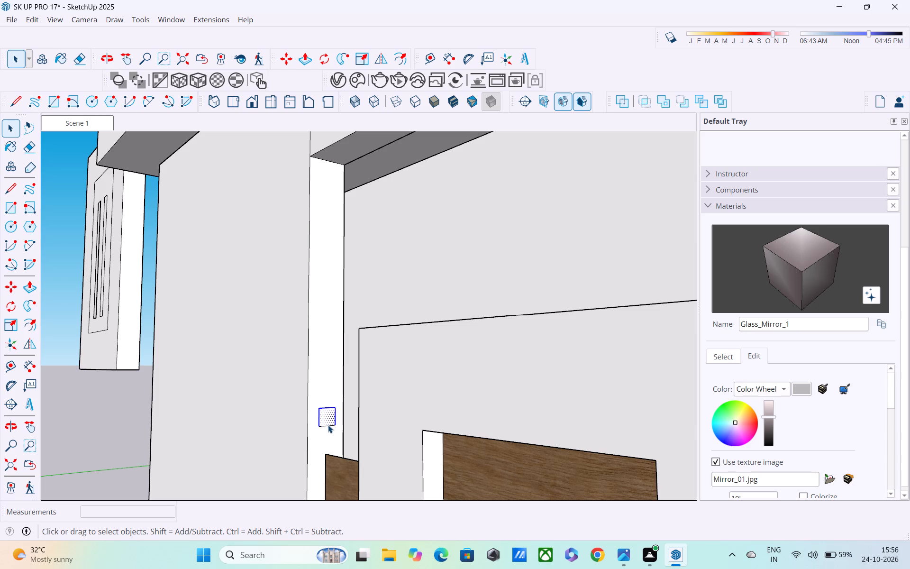
left_click(331, 422, "shift")
left_click(332, 423, "shift")
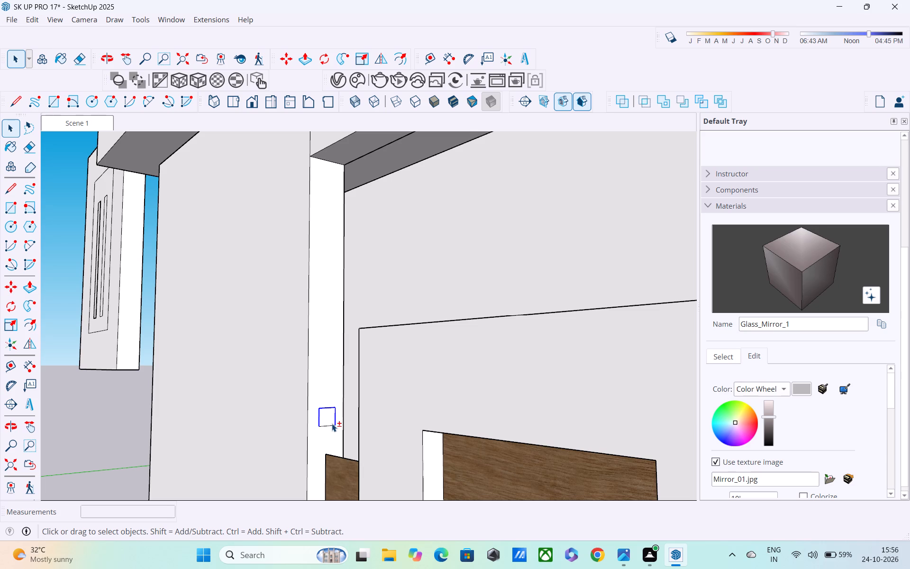
left_click(332, 424, "shift")
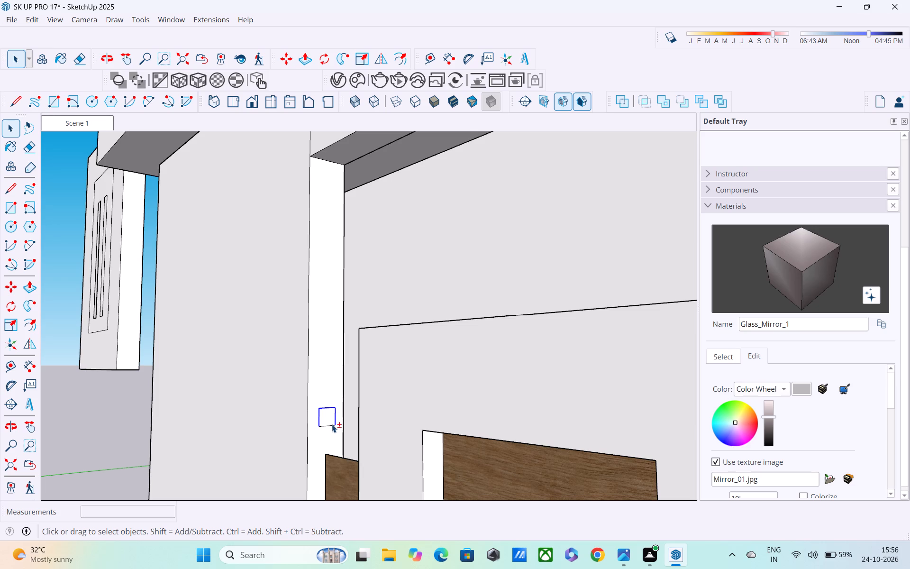
left_click(332, 424, "shift")
left_click(331, 426, "shift")
left_click(330, 418, "shift")
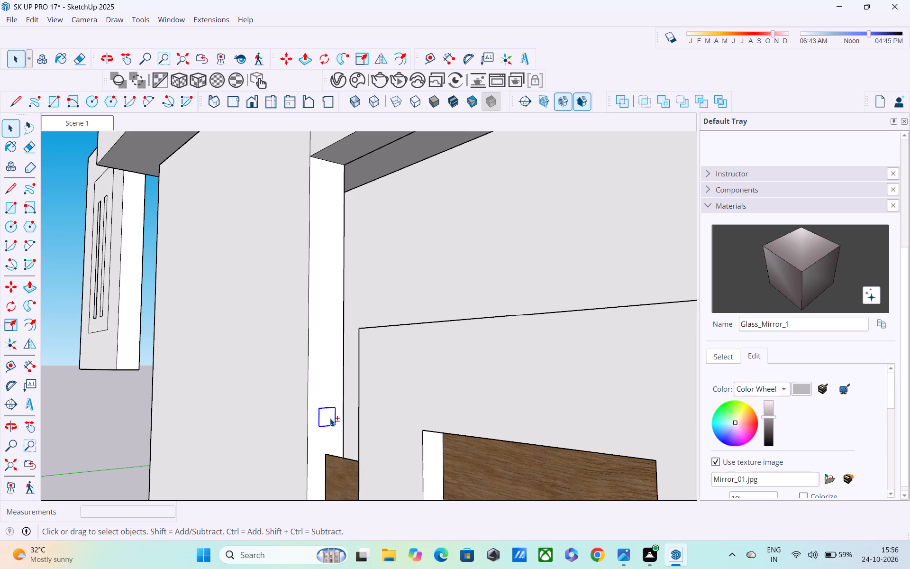
right_click(330, 418)
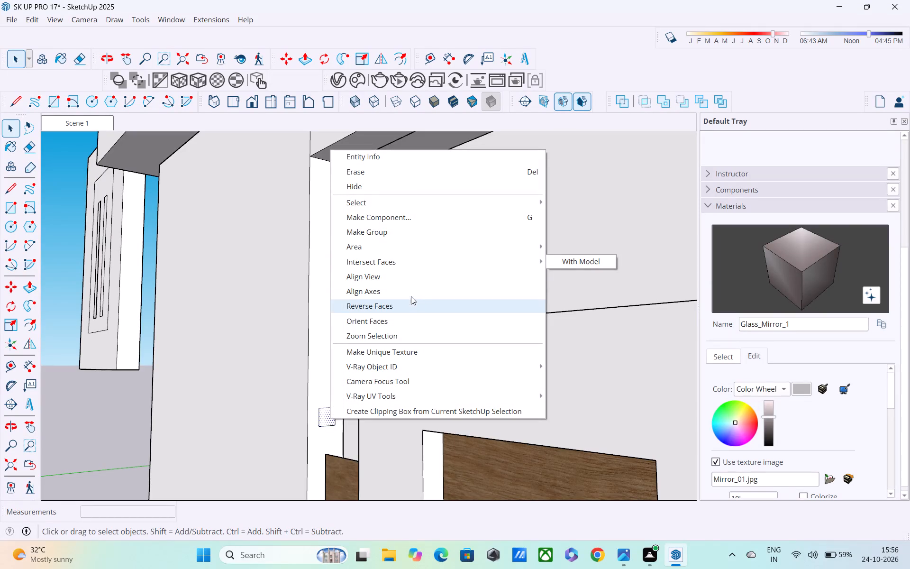
left_click(395, 231)
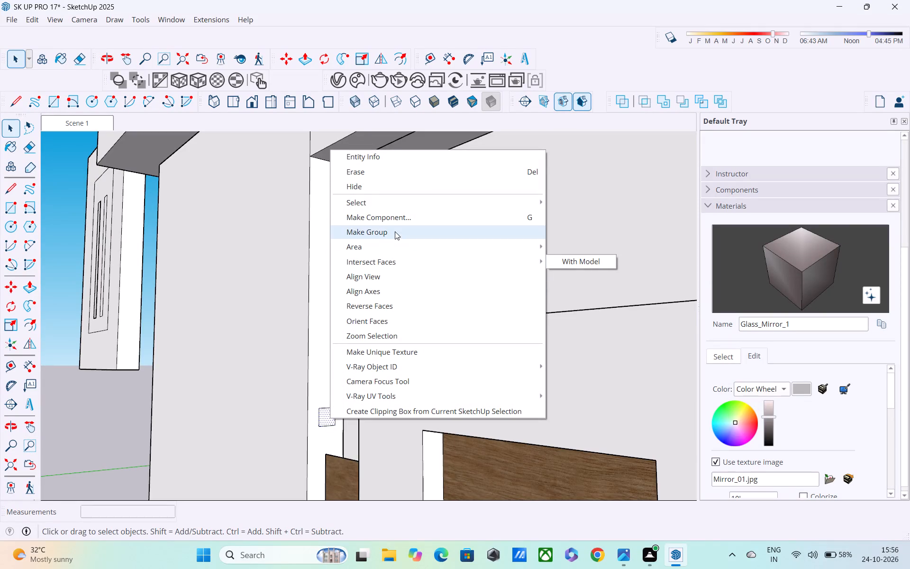
Inside the group, push/pull the small rectangle 1' to the edge of the door surround, and close the group.
key("p")
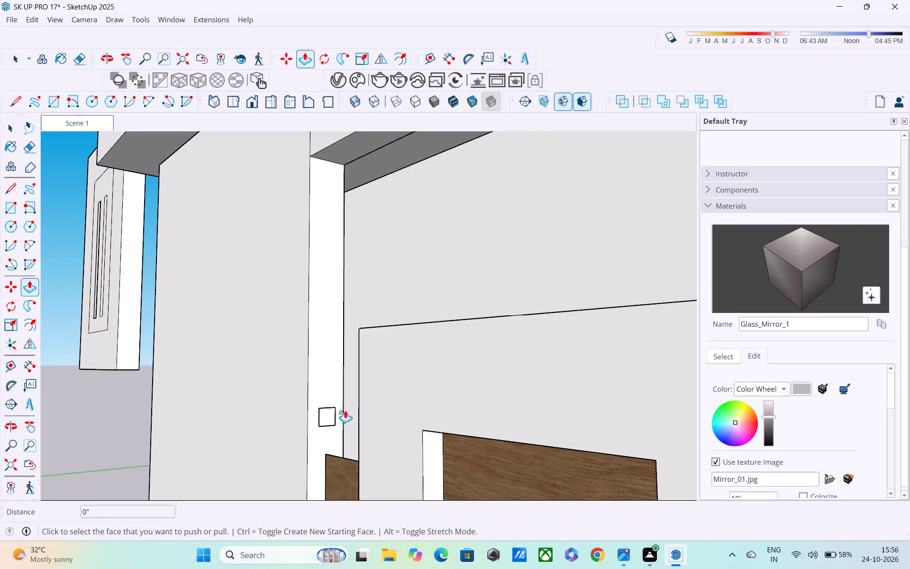
key("space")
left_click(330, 414)
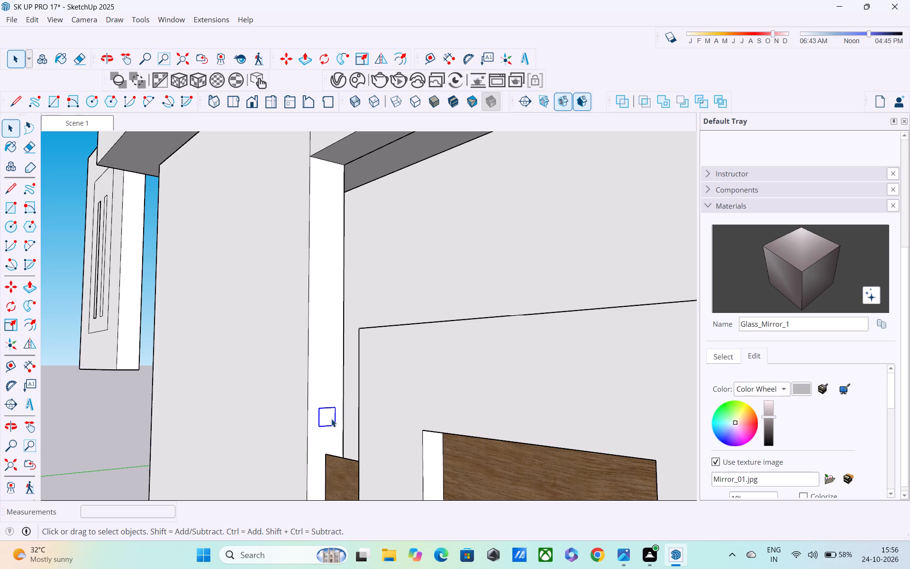
double_click(331, 419)
key("p")
scroll(353, 392, "down", 1)
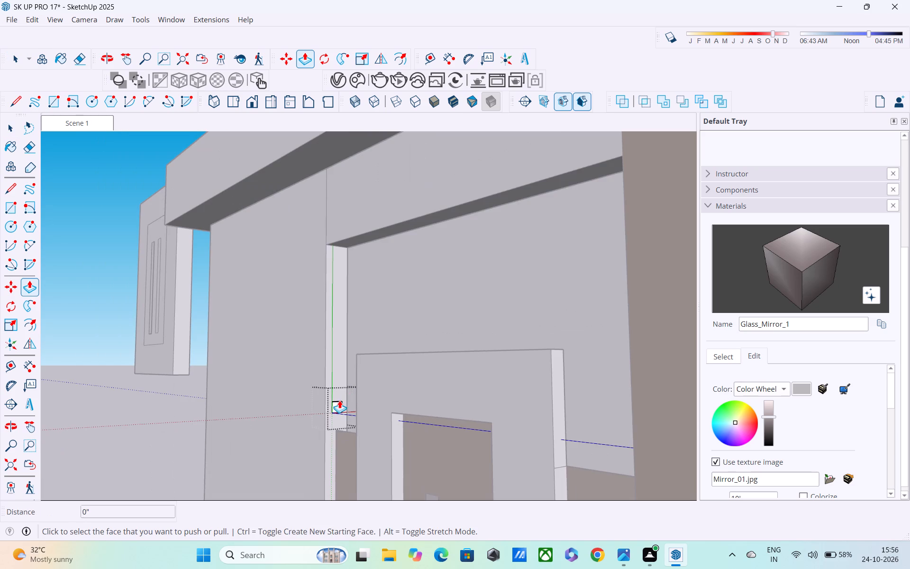
left_click(339, 400)
scroll(349, 404, "up", 1)
key("space")
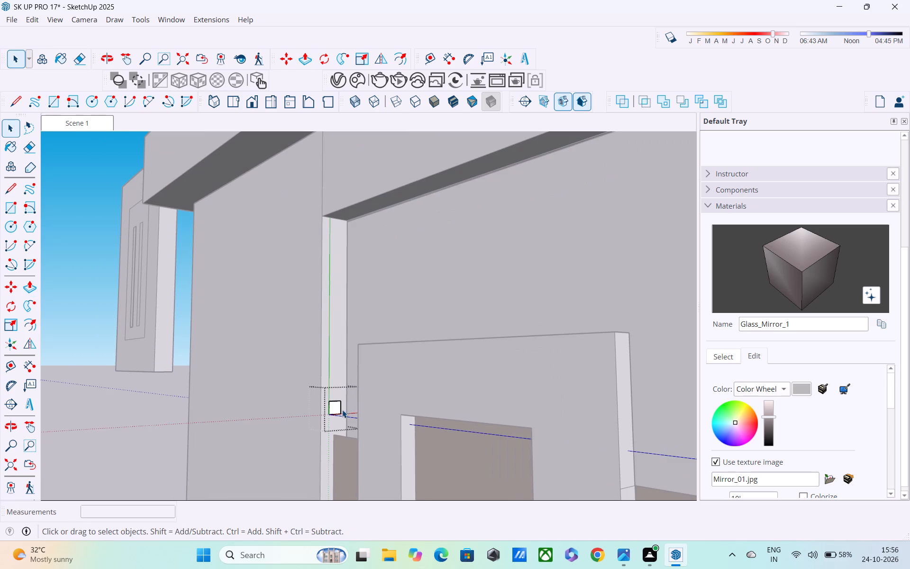
left_click(334, 406)
key("p")
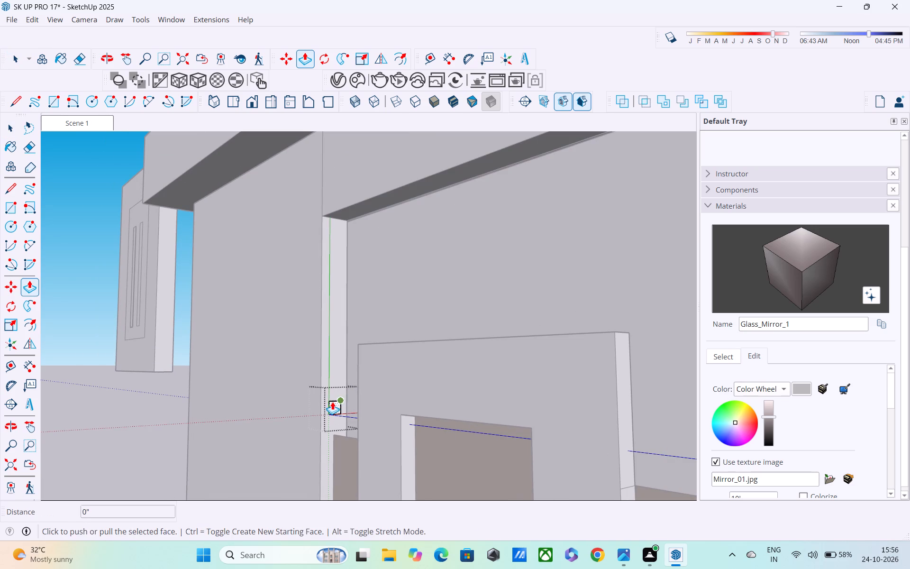
left_click(332, 402)
middle_click_drag(362, 414, 565, 431)
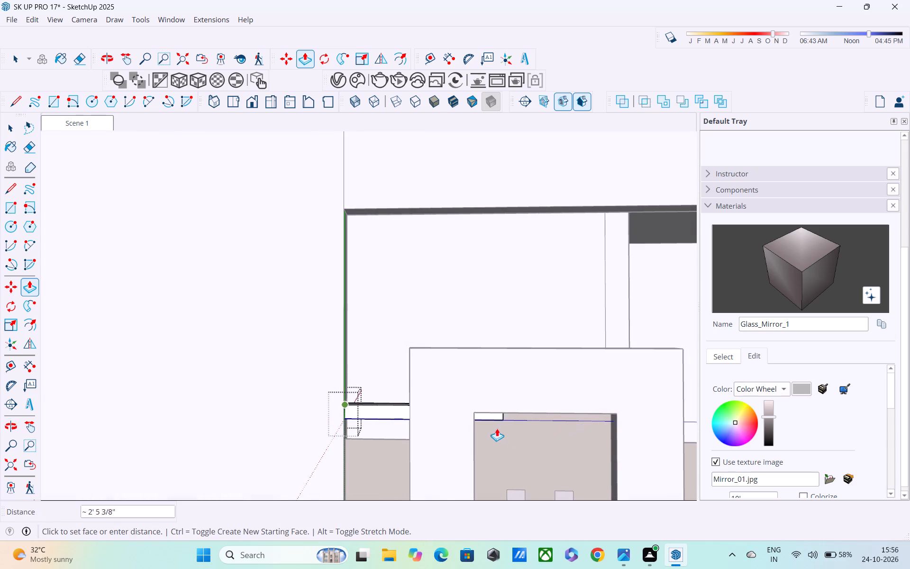
middle_click_drag(431, 412, 376, 381)
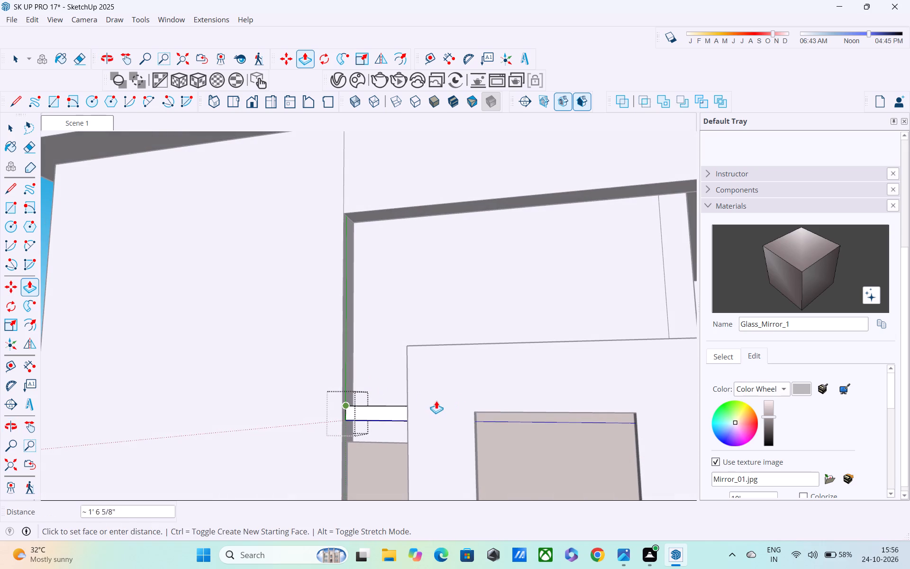
middle_click_drag(432, 403, 609, 445)
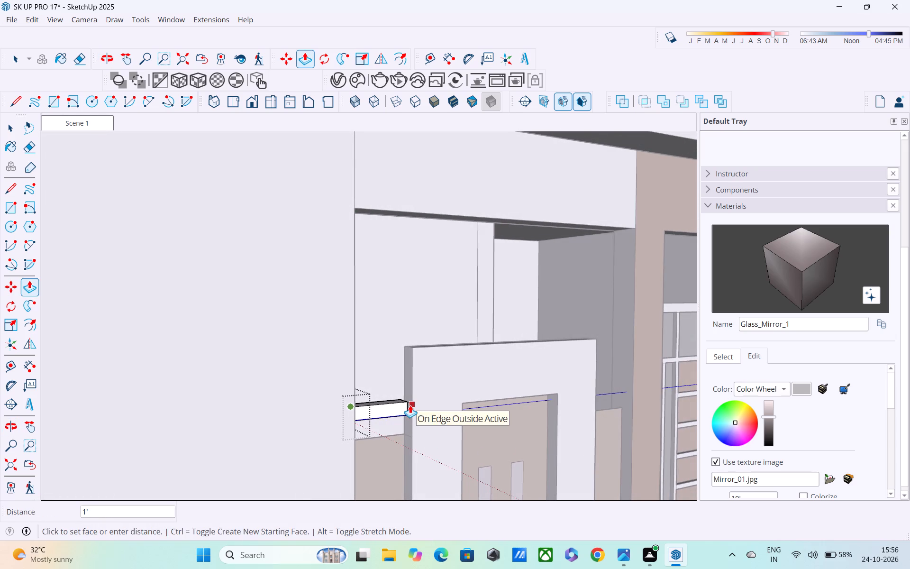
left_click(410, 405)
middle_click_drag(420, 409, 290, 426)
scroll(337, 413, "down", 3)
key("space")
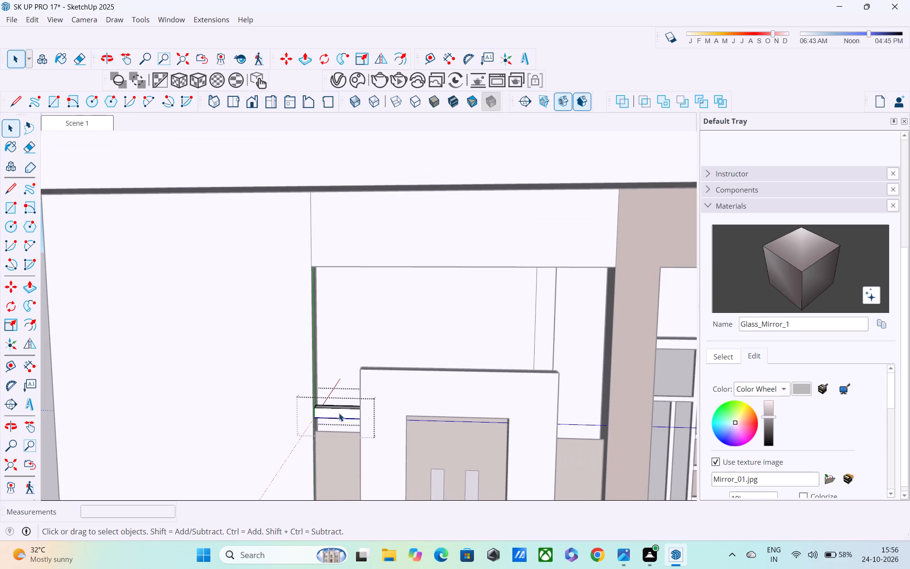
middle_click_drag(340, 412, 330, 378)
scroll(69, 341, "down", 3)
middle_click_drag(116, 366, 211, 366)
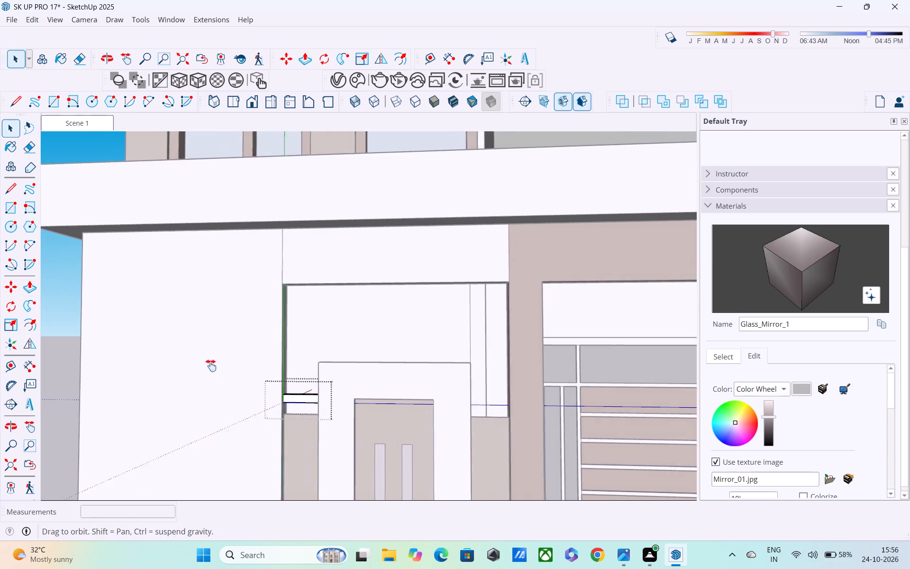
middle_click_drag(211, 366, 279, 367)
left_click(157, 345)
double_click(437, 400)
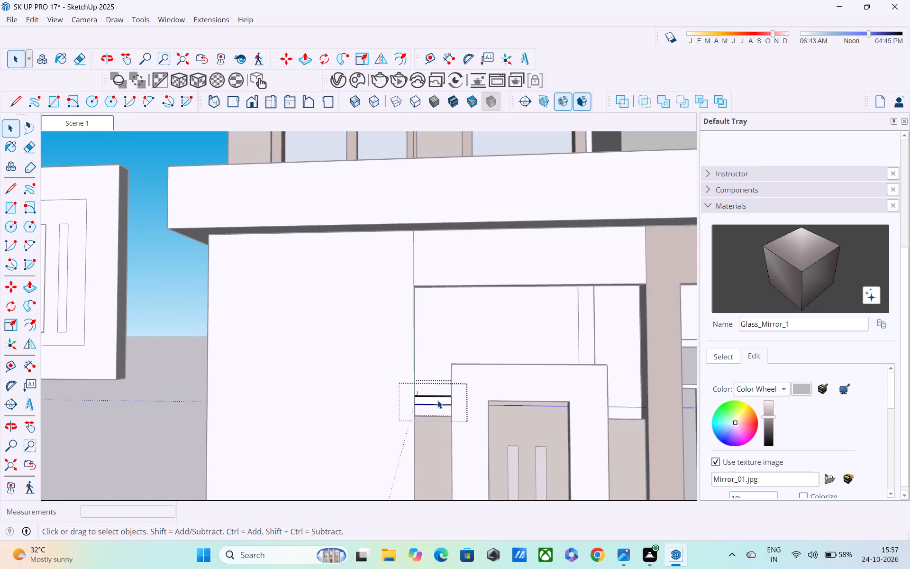
left_click(218, 287)
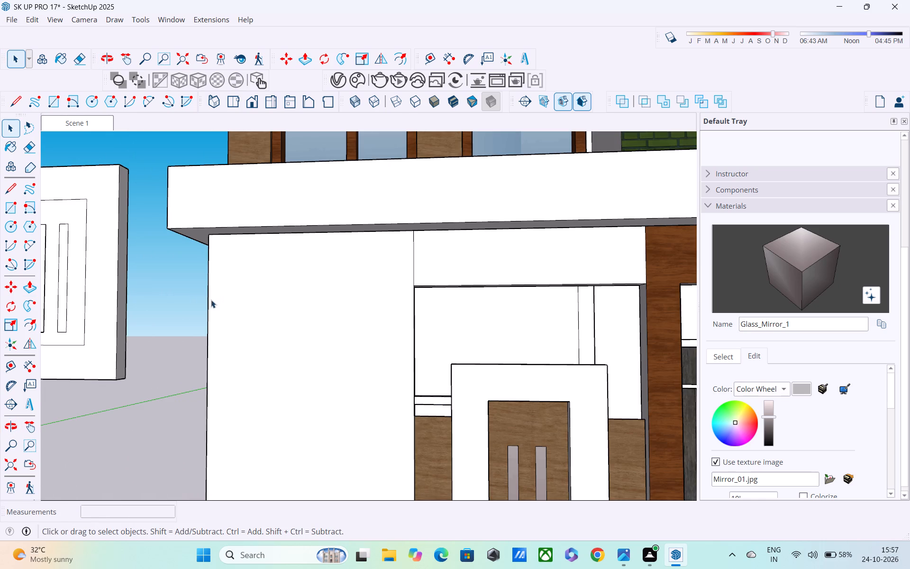
Copy the small horizontal bar about 2' 9 7/16" straight up the recess side to just below the recess top.
left_click(436, 400)
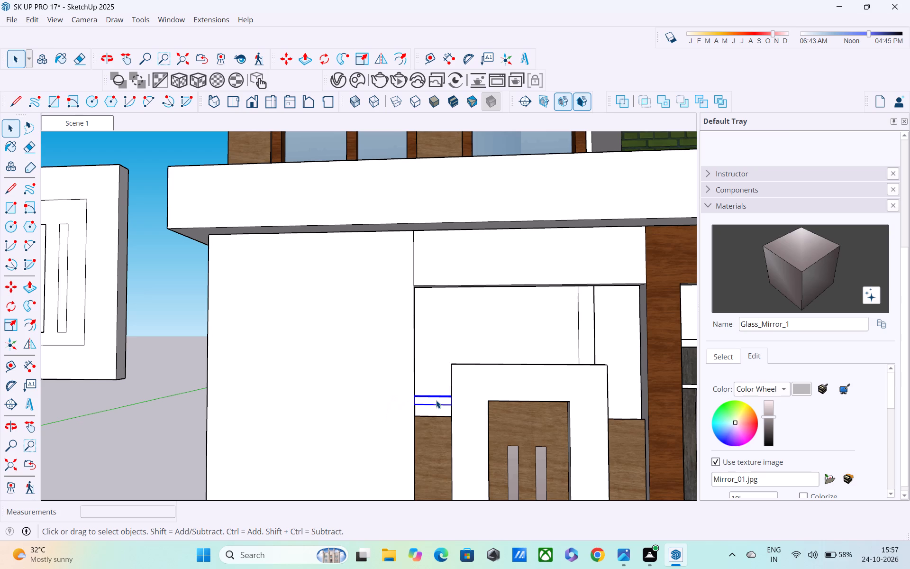
key("m")
scroll(429, 410, "up", 2)
middle_click_drag(423, 410, 350, 426)
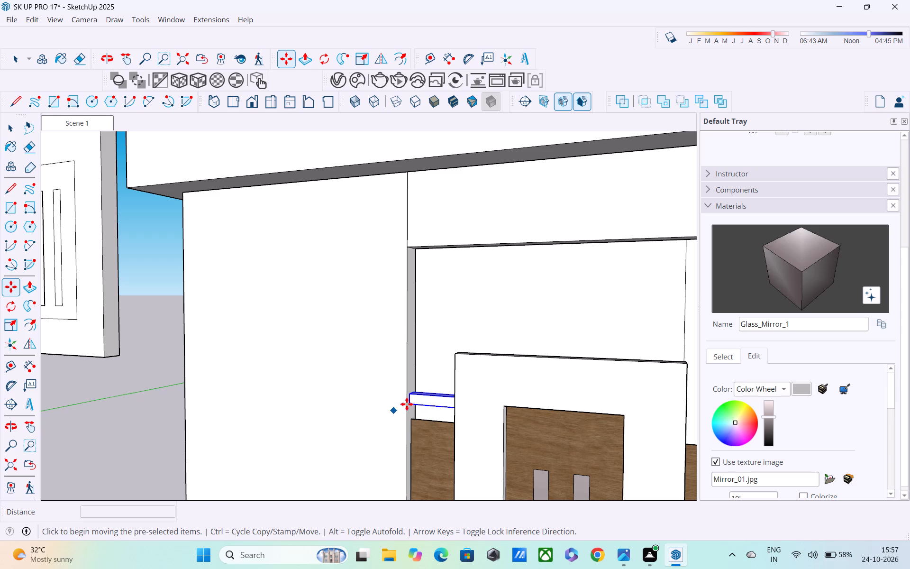
left_click(410, 405)
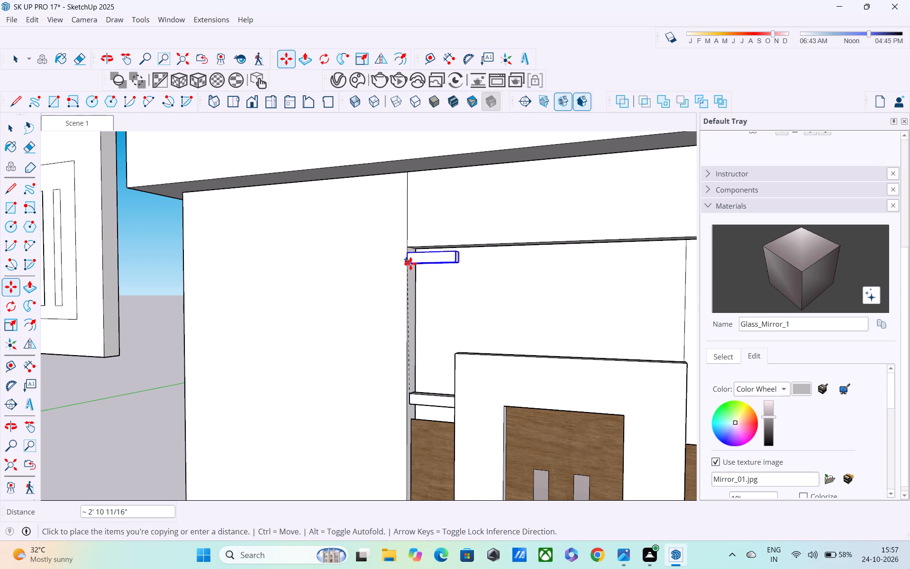
scroll(412, 260, "up", 1)
middle_click_drag(412, 261, 341, 276)
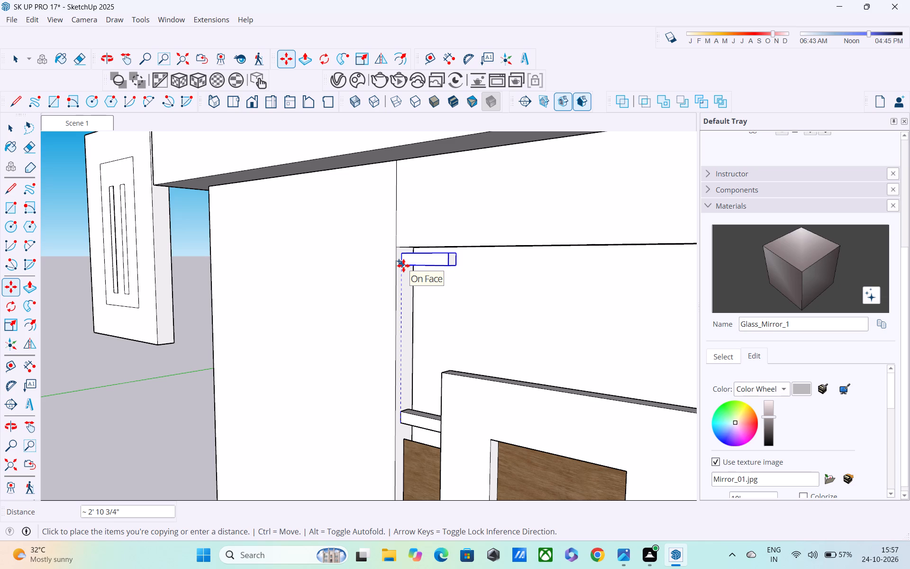
left_click(400, 271)
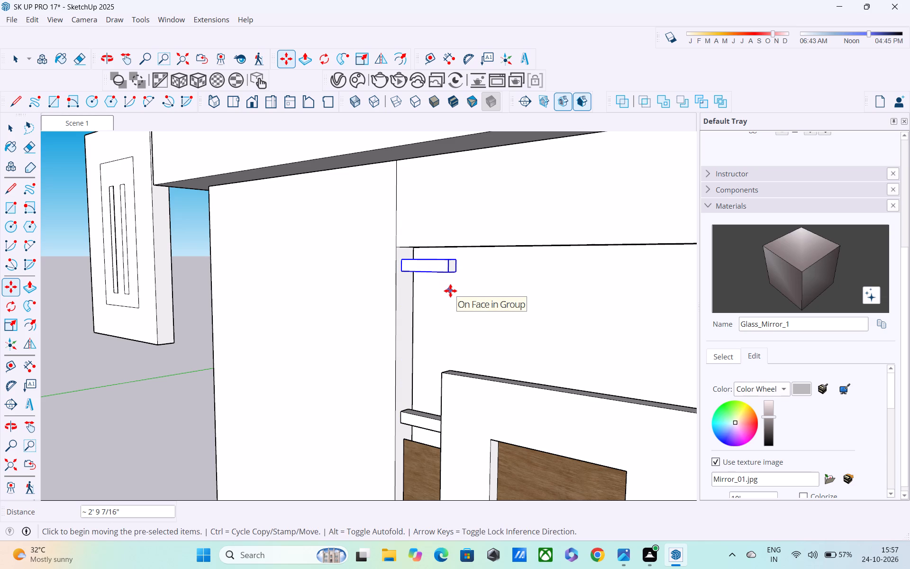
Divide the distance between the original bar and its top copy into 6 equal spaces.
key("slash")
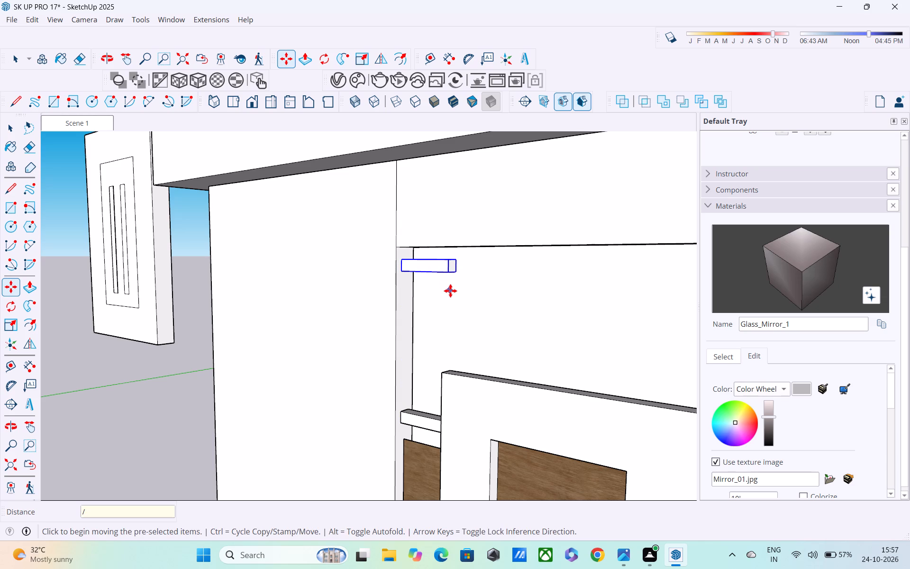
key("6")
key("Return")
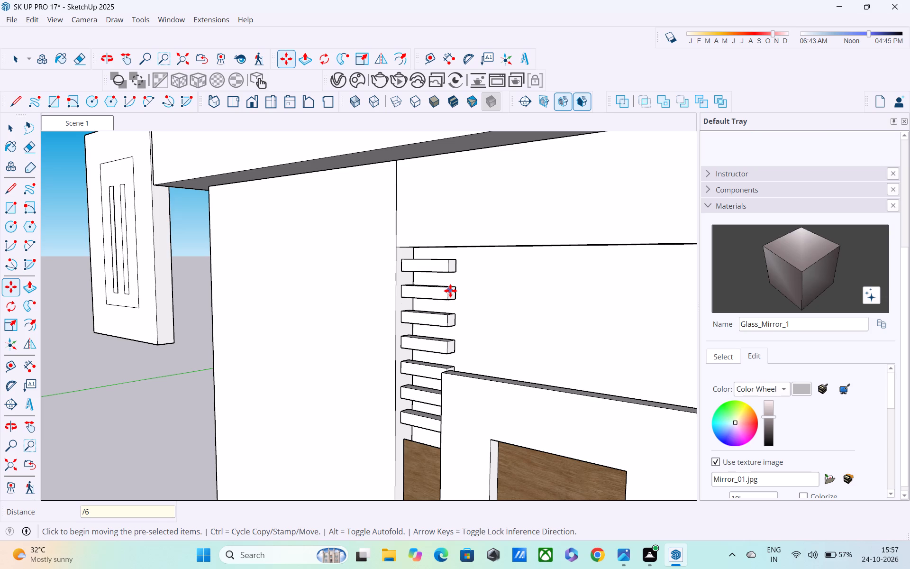
Set the bar array to 5 equal divisions between the bottom and top bars.
scroll(546, 326, "down", 3)
middle_click_drag(529, 328, 667, 297)
scroll(643, 304, "down", 3)
middle_click_drag(619, 315, 545, 322)
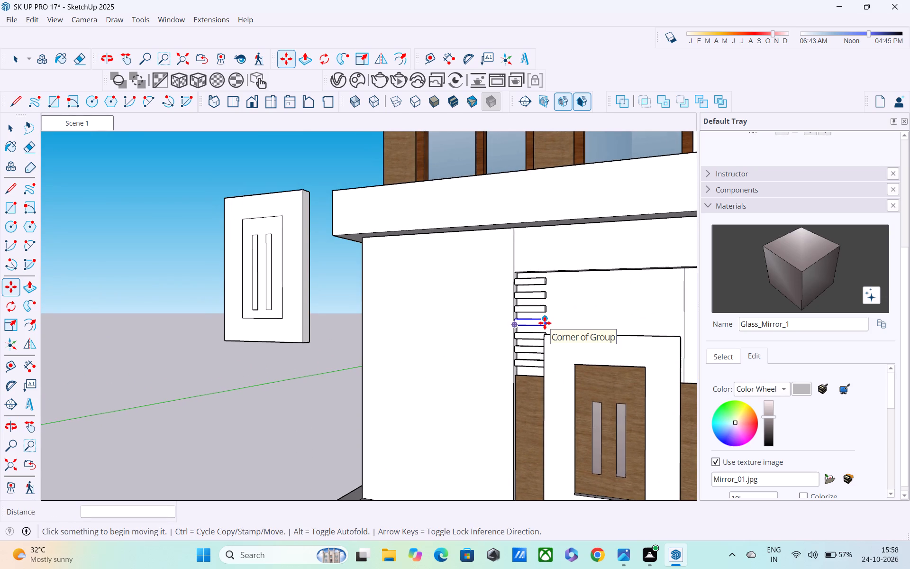
middle_click_drag(544, 325, 563, 367)
scroll(563, 367, "down", 1)
scroll(546, 340, "up", 4)
middle_click_drag(546, 337, 527, 303)
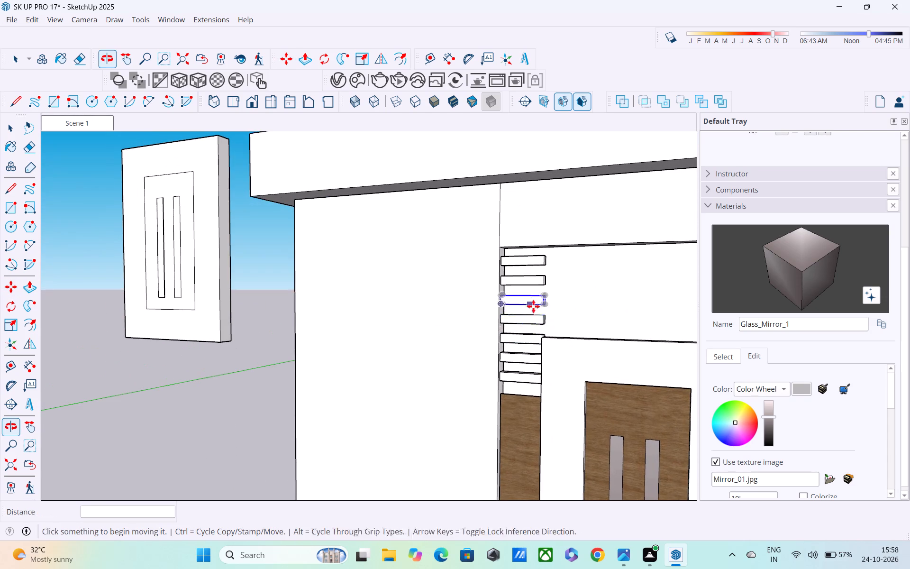
key("slash")
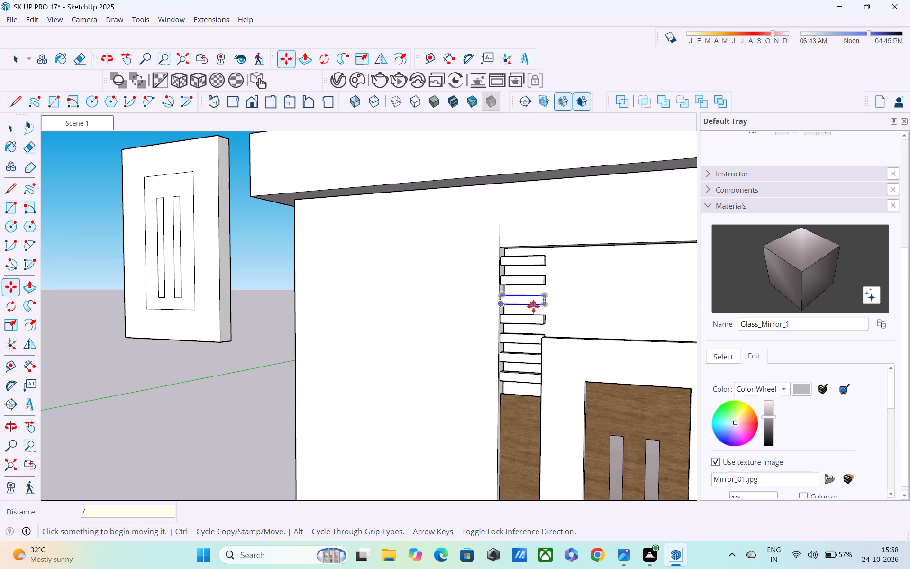
key("5")
key("Return")
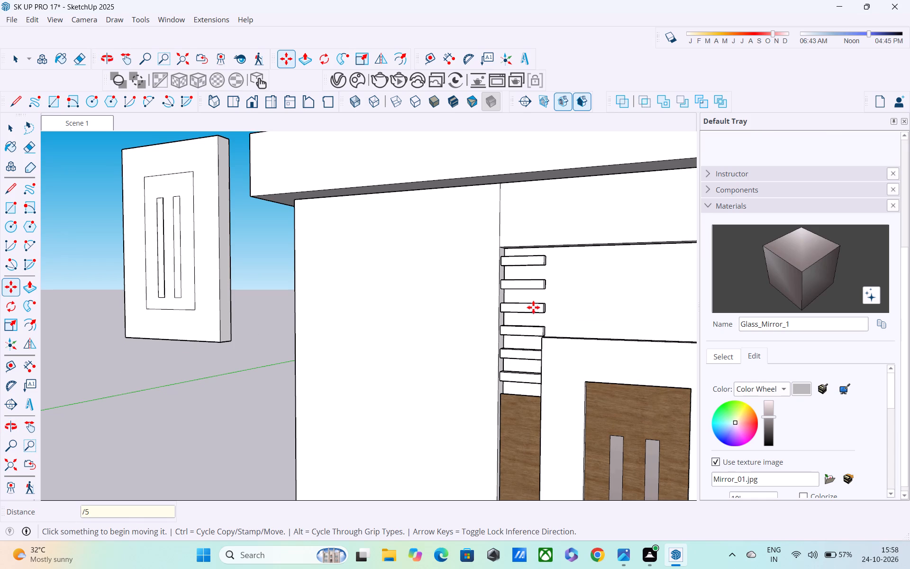
Open the lowest bar clear of the door surround and push/pull its end face about 5' 1 5/16" across the recess.
scroll(565, 523, "down", 2)
middle_click_drag(545, 446, 387, 505)
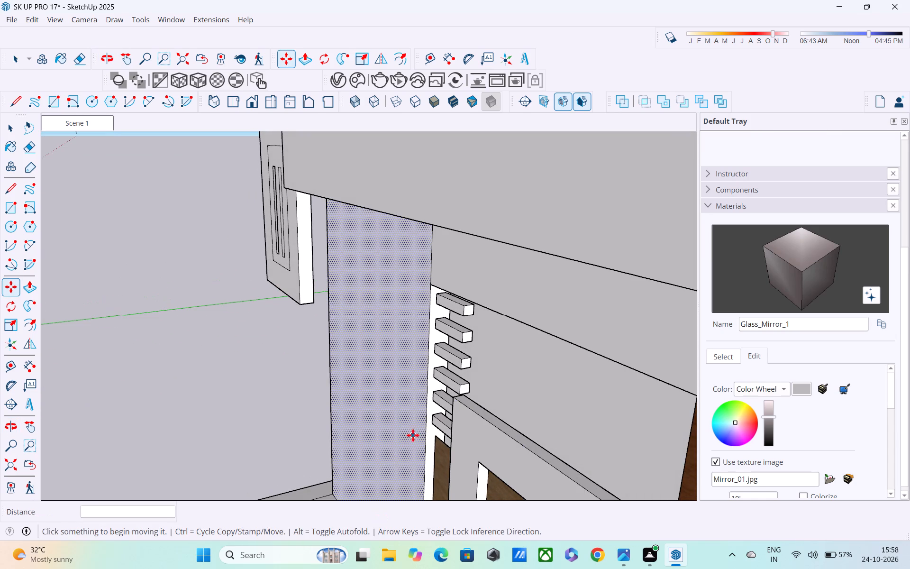
scroll(420, 424, "down", 4)
middle_click_drag(457, 406, 448, 369)
scroll(475, 414, "up", 4)
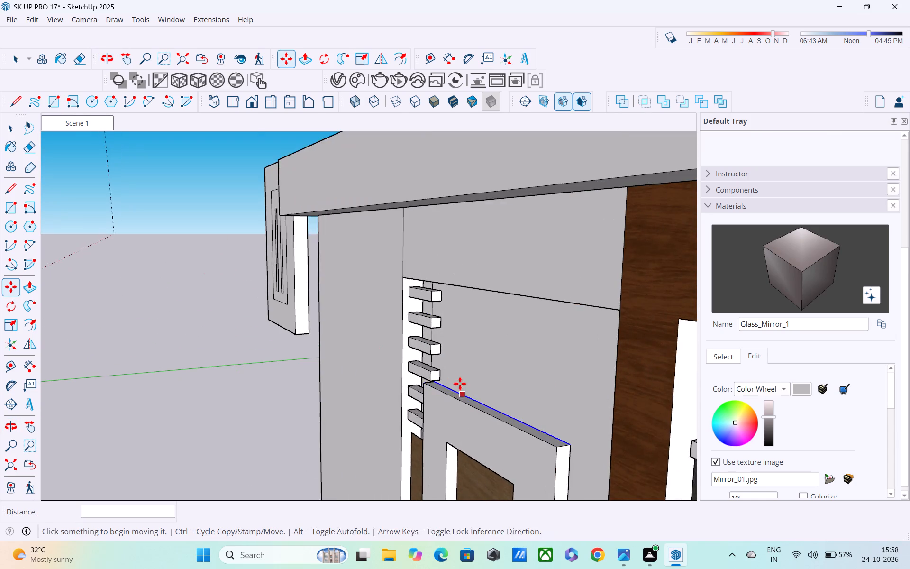
scroll(457, 380, "up", 1)
middle_click_drag(441, 367, 412, 353)
scroll(414, 361, "up", 2)
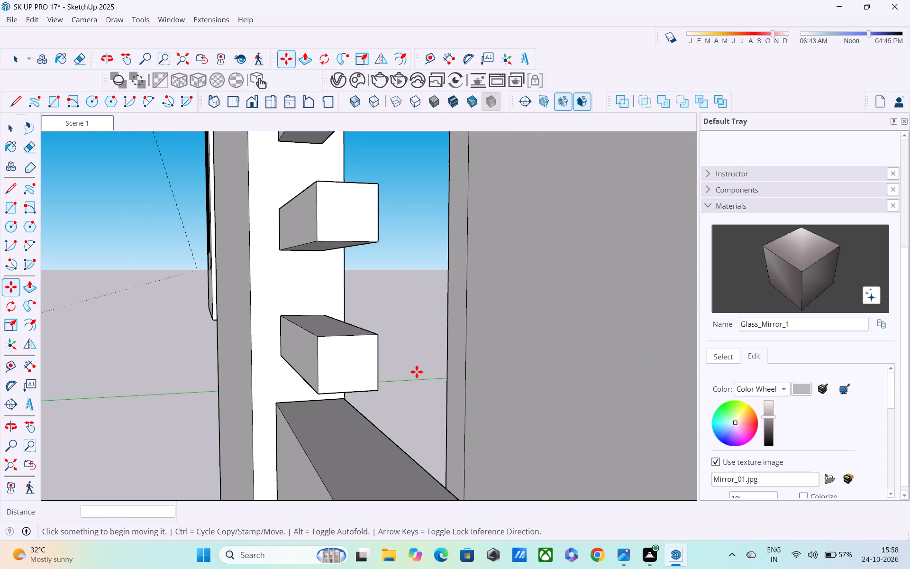
key("p")
left_click(349, 367)
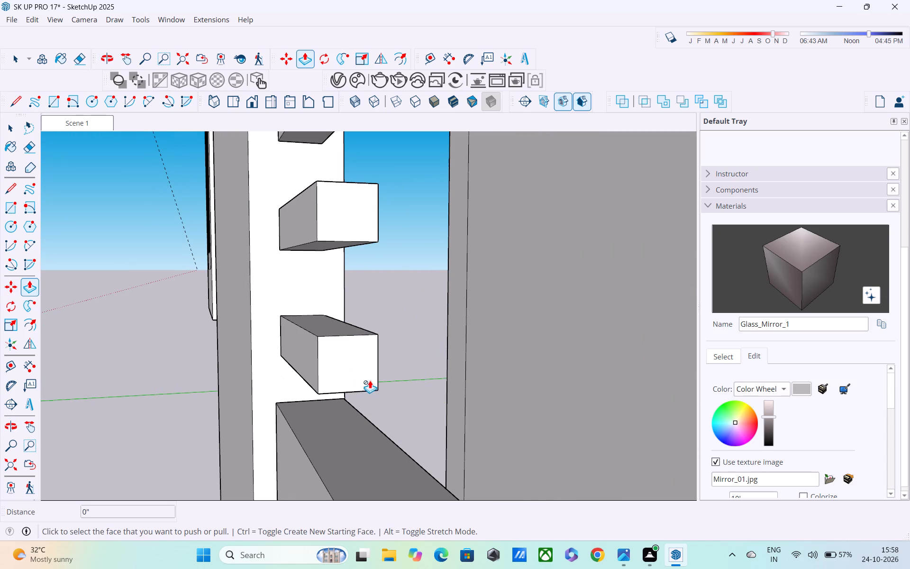
key("grave")
key("space")
double_click(352, 362)
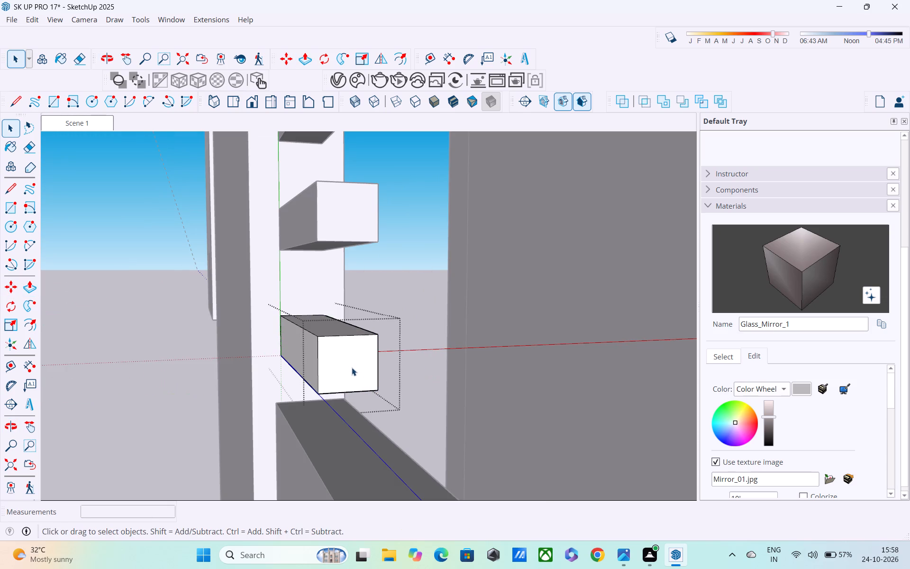
key("p")
left_click(350, 365)
scroll(383, 400, "down", 8)
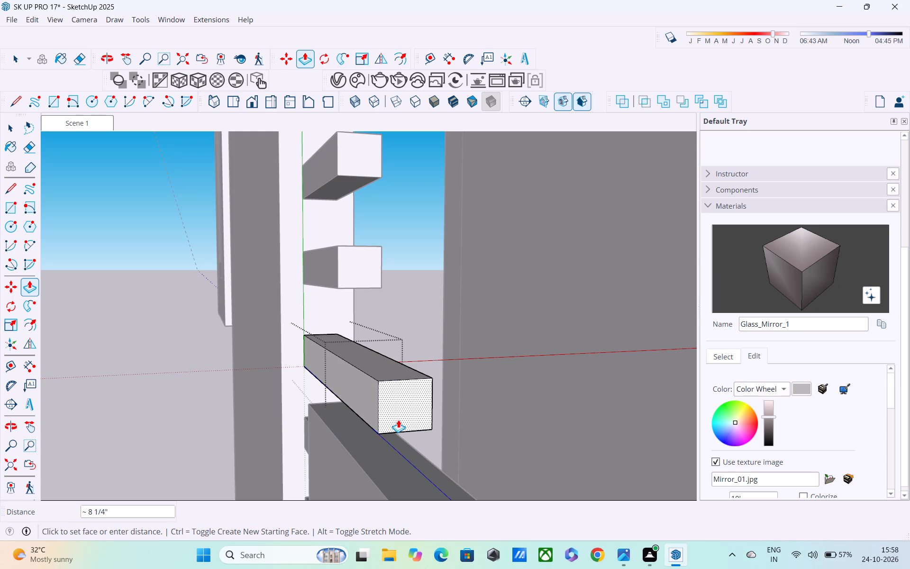
scroll(476, 304, "down", 6)
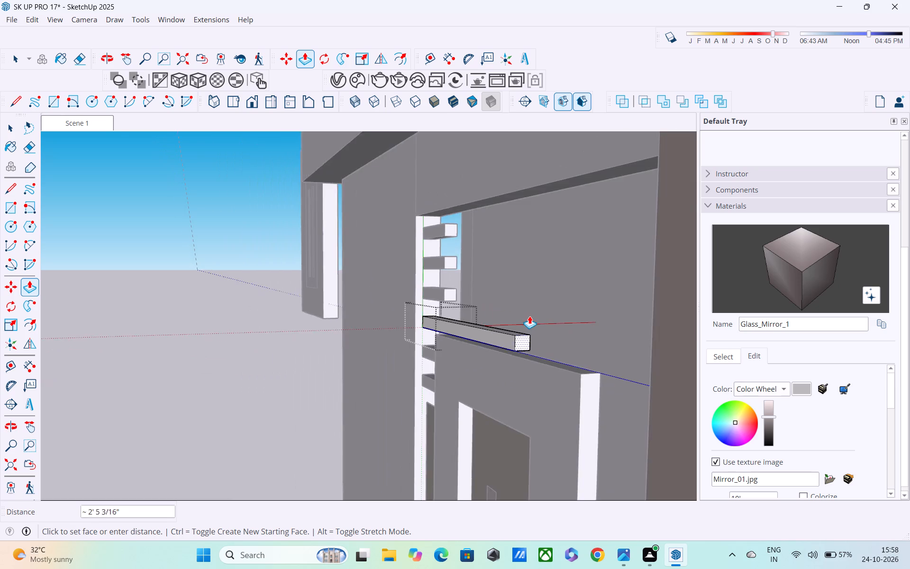
scroll(529, 316, "down", 3)
middle_click_drag(529, 316, 482, 269)
middle_click_drag(493, 270, 621, 291)
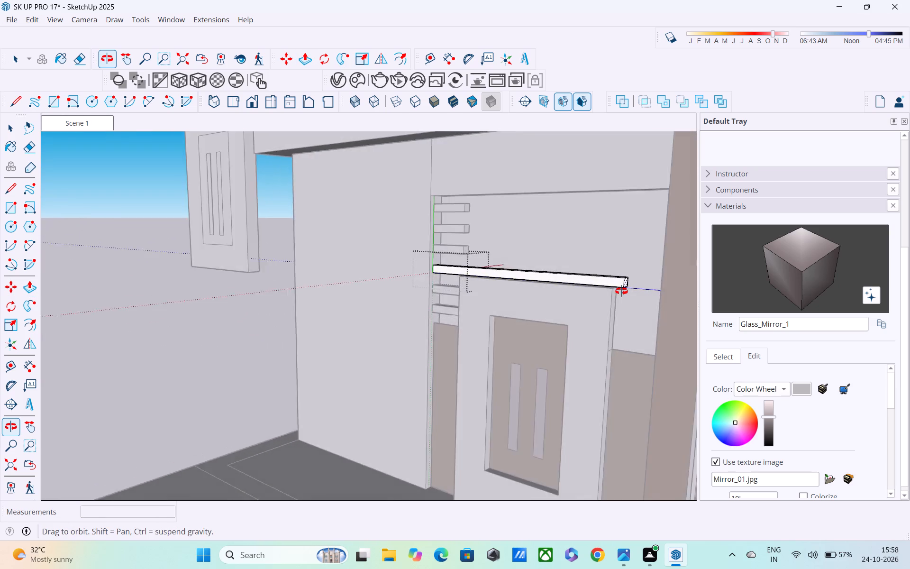
middle_click_drag(621, 291, 533, 262)
middle_click_drag(535, 263, 444, 240, "shift")
middle_click_drag(469, 248, 522, 259)
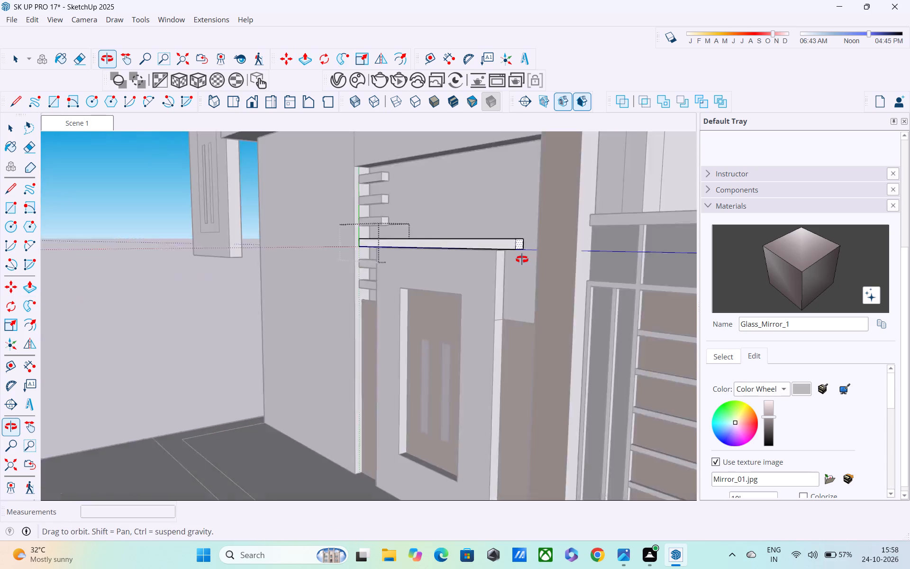
middle_click_drag(522, 259, 418, 255)
middle_click_drag(439, 261, 619, 279)
left_click(537, 246)
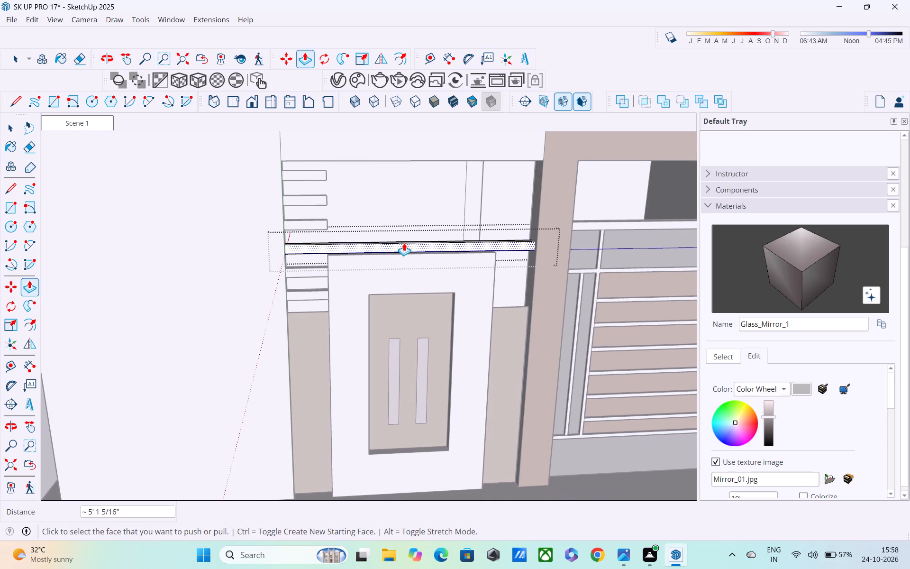
Open the third bar from the top and push/pull its end face 5' to the far side of the recess.
key("space")
double_click(325, 222)
middle_click_drag(340, 225, 273, 224)
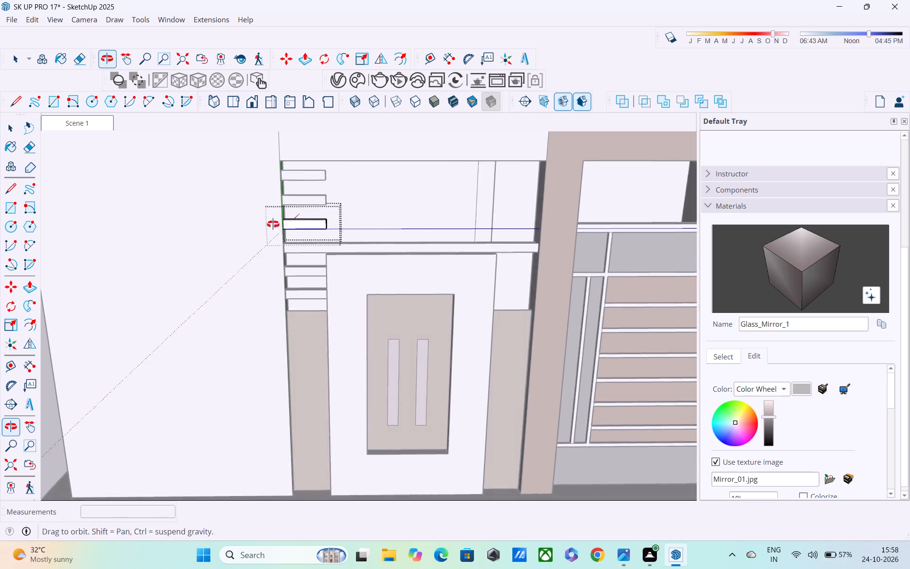
middle_click_drag(273, 224, 226, 224)
scroll(226, 224, "up", 1)
key("p")
scroll(339, 202, "up", 3)
middle_click_drag(346, 221, 304, 210)
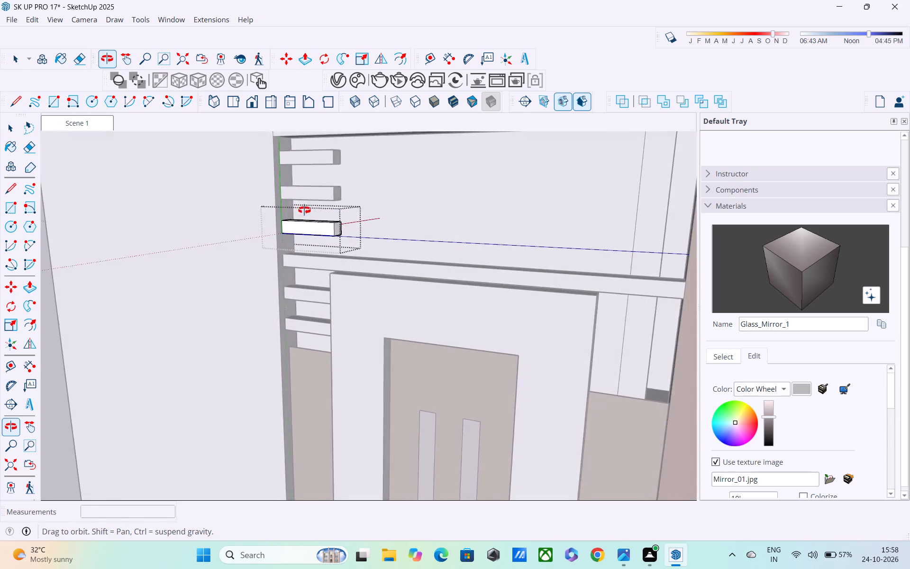
middle_click_drag(304, 210, 302, 209)
scroll(326, 222, "up", 4)
left_click(342, 225)
scroll(410, 247, "down", 5)
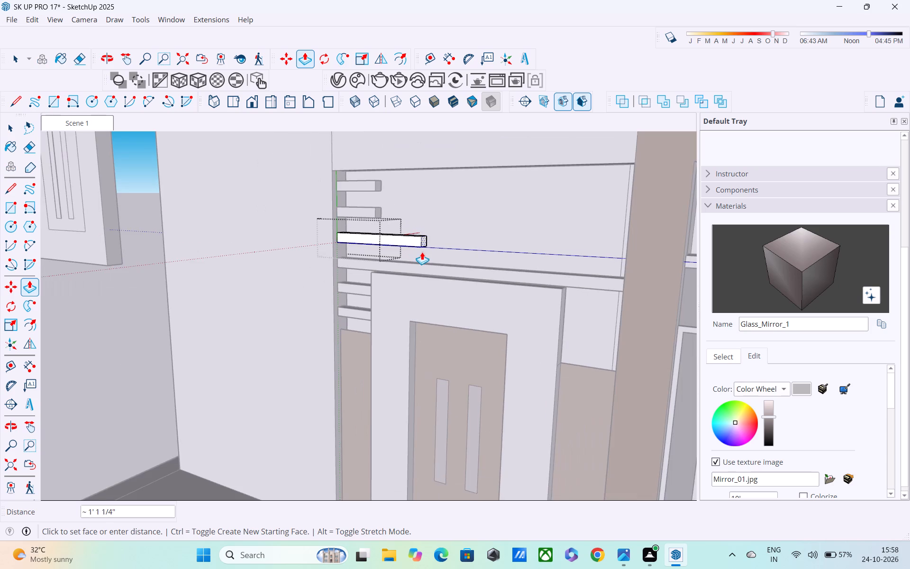
middle_click_drag(422, 252, 276, 226)
middle_click_drag(292, 223, 547, 251)
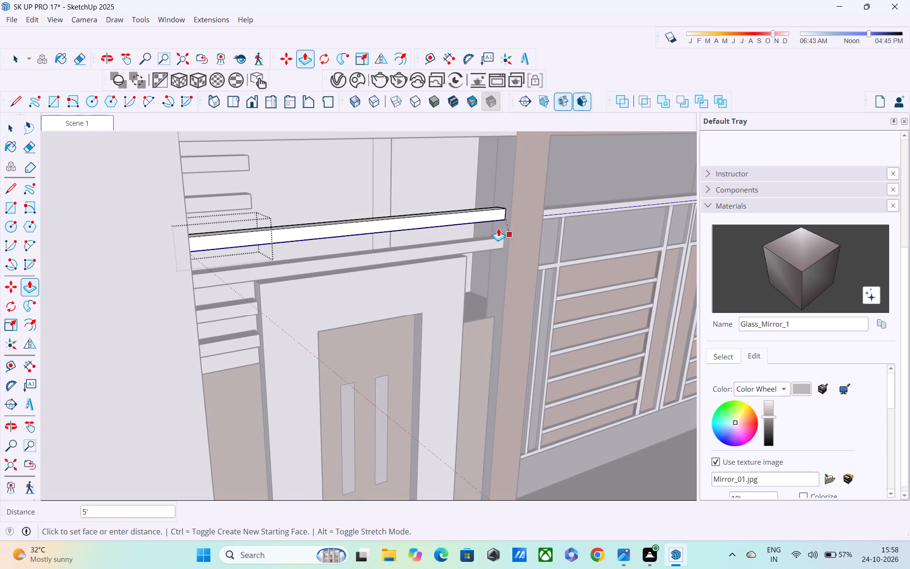
left_click(505, 217)
Open the second bar from the top and push/pull its end face about 4' 7/8" across the recess.
middle_click_drag(342, 222, 128, 233)
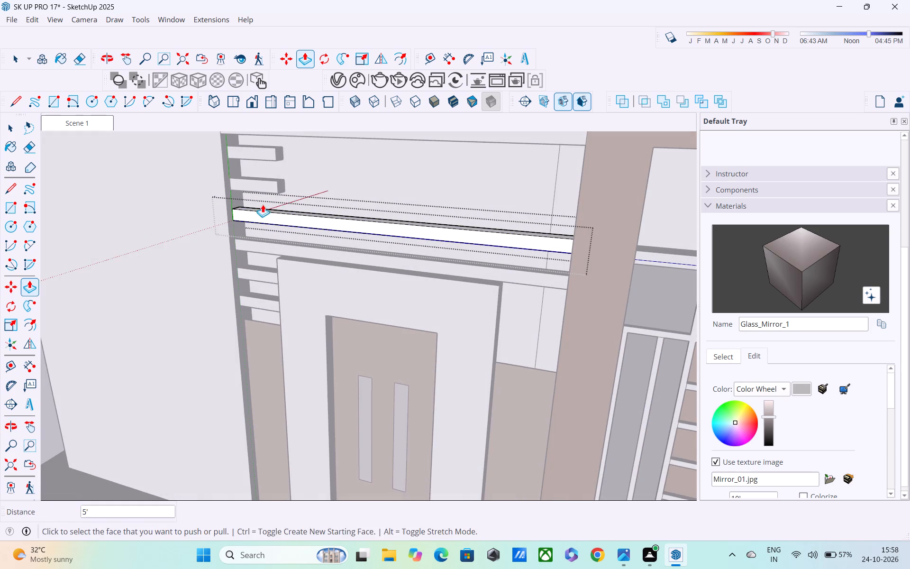
key("space")
double_click(272, 183)
key("p")
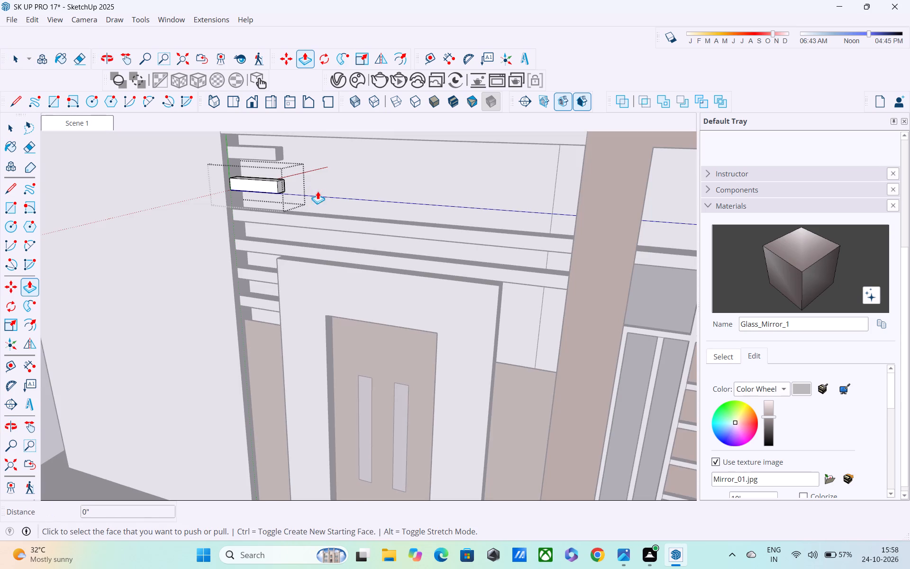
left_click_drag(282, 183, 287, 186)
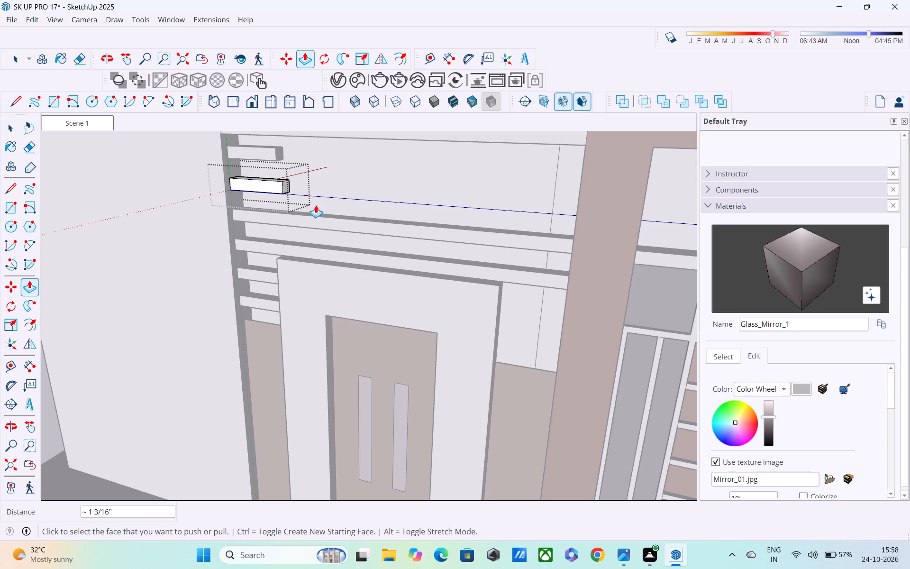
left_click_drag(290, 182, 332, 193)
key("Escape")
key("space")
scroll(283, 184, "up", 1)
middle_click_drag(283, 184, 212, 184)
scroll(280, 189, "up", 1)
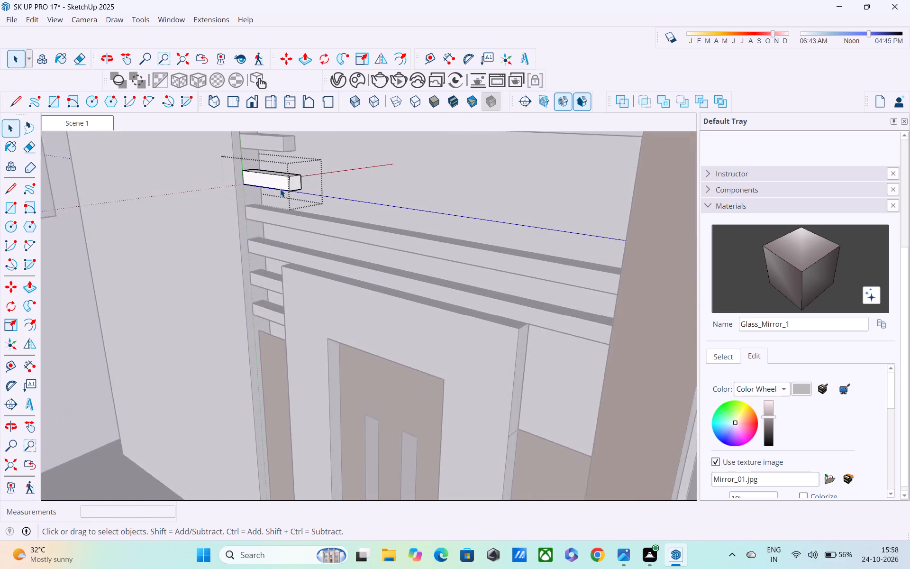
scroll(280, 189, "up", 3)
left_click(297, 178)
key("p")
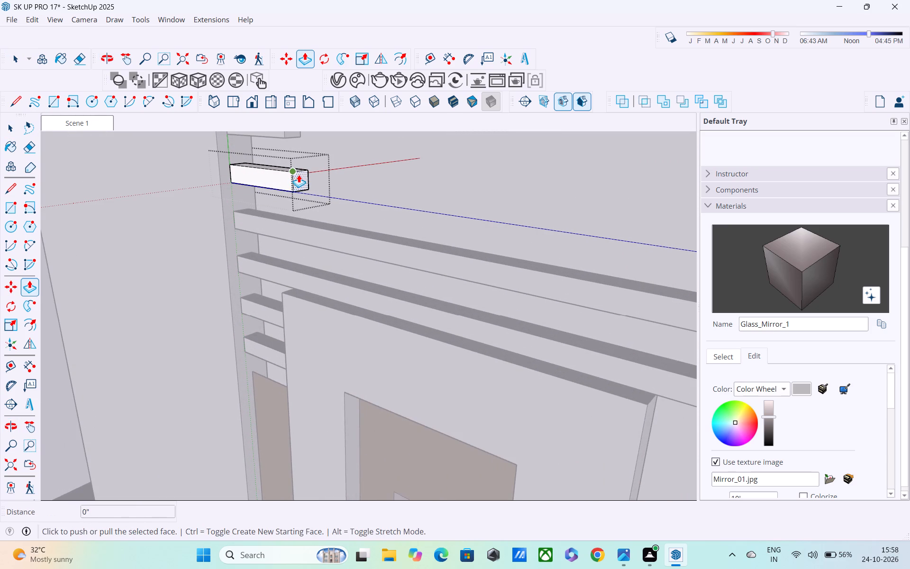
left_click(299, 174)
left_click_drag(309, 176, 365, 189)
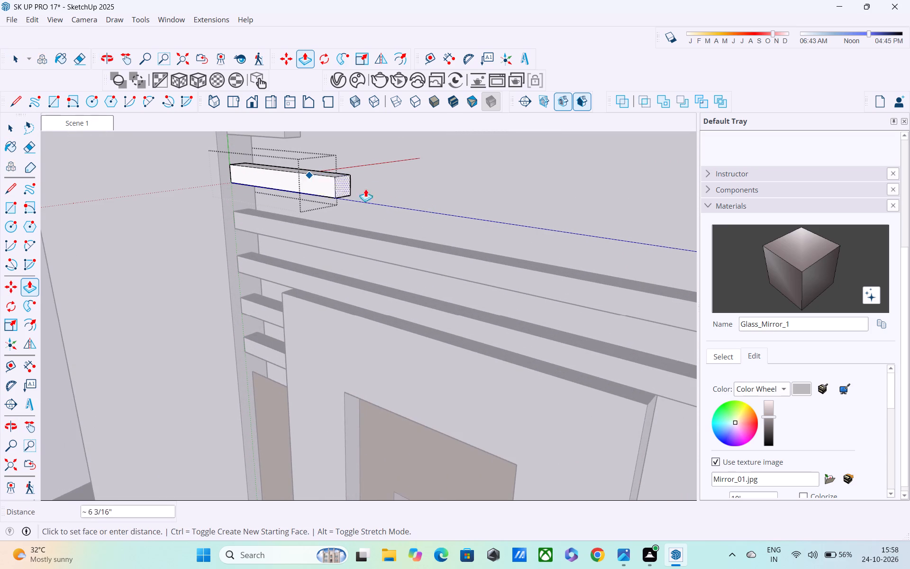
left_click_drag(365, 189, 701, 227)
Push/pull the same bar's end face the remaining distance to the wood column at the recess's far side.
scroll(610, 222, "down", 2)
middle_click_drag(603, 221, 579, 213, "shift")
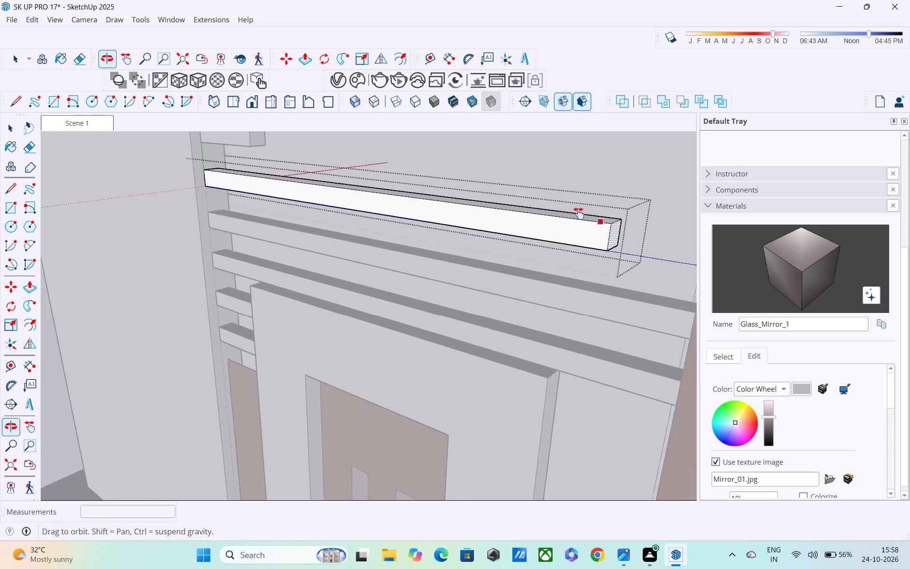
middle_click_drag(579, 213, 403, 156, "shift")
middle_click_drag(417, 168, 547, 169)
scroll(512, 168, "up", 1)
middle_click_drag(506, 166, 390, 156)
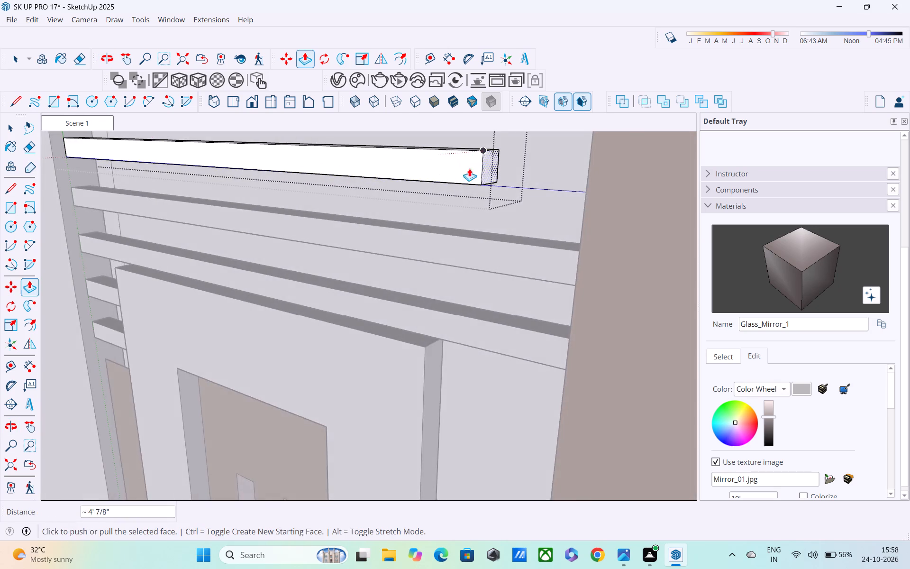
scroll(476, 168, "up", 3)
left_click(491, 157)
left_click_drag(504, 160, 572, 185)
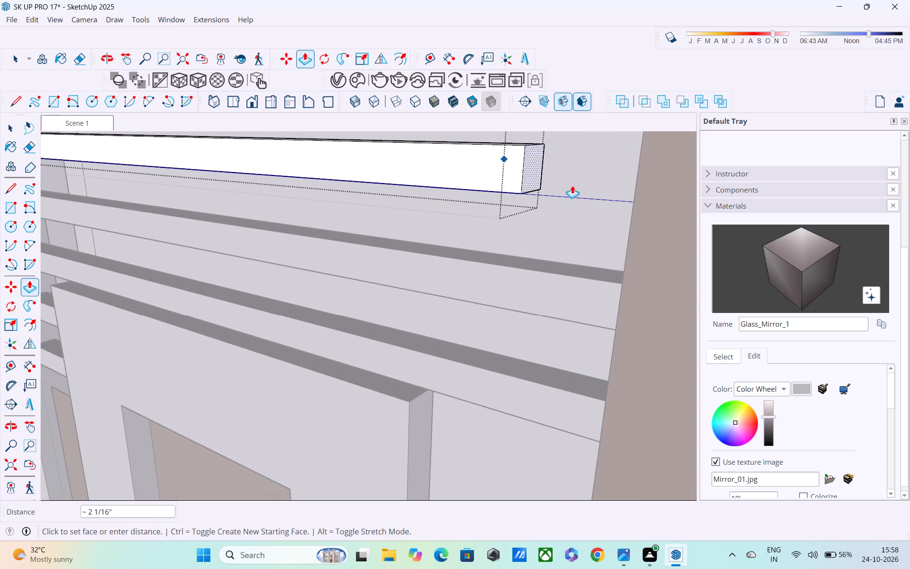
left_click_drag(572, 185, 648, 201)
Open the top short bar and extend its end face partway across the recess by repeating the last push/pull distance.
scroll(594, 192, "down", 5)
scroll(432, 202, "down", 3)
middle_click_drag(431, 201, 447, 311)
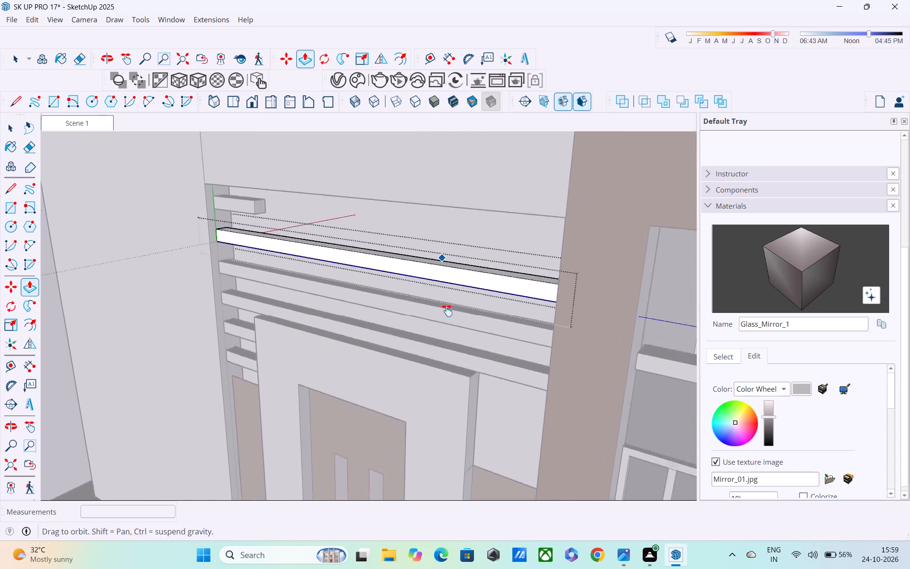
middle_click_drag(447, 311, 452, 356)
scroll(301, 345, "up", 3)
key("space")
double_click(262, 319)
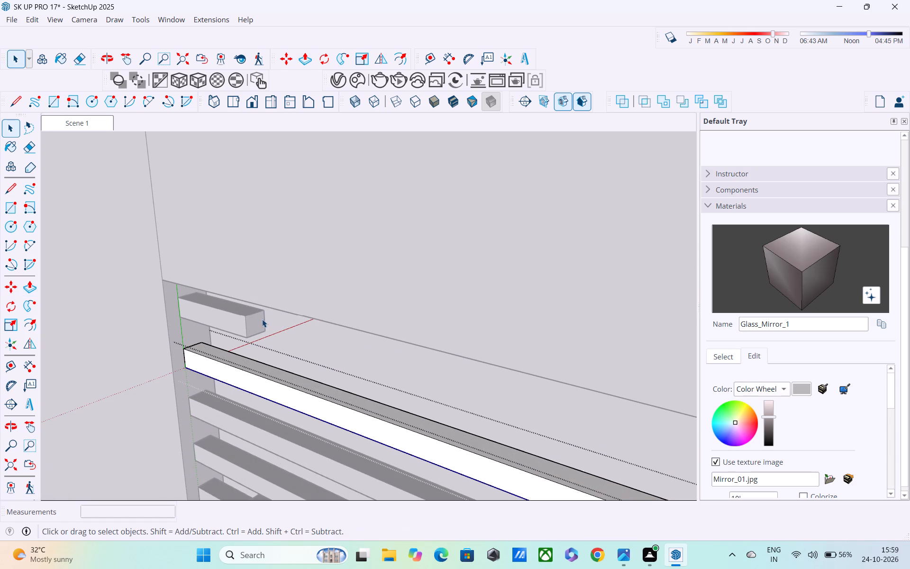
key("p")
double_click(262, 317)
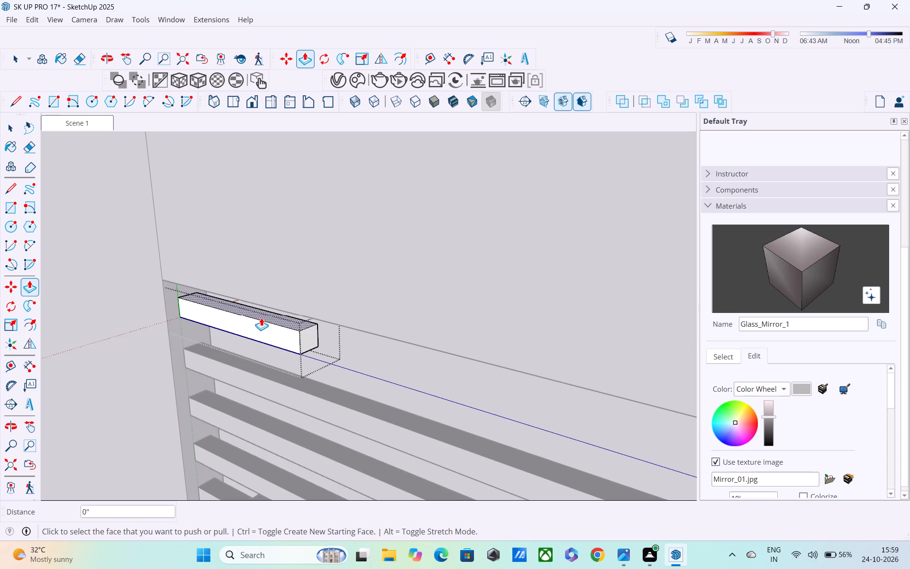
double_click(307, 334)
double_click(371, 351)
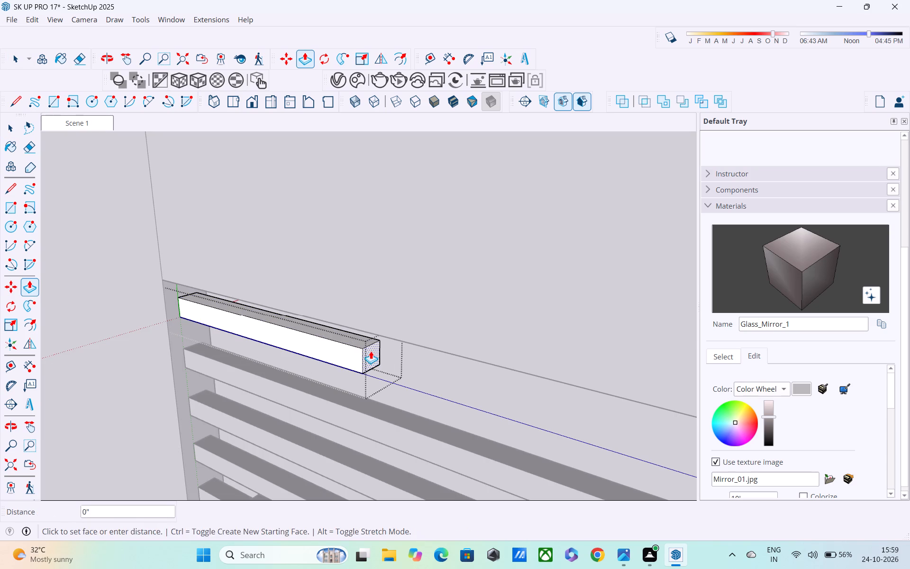
scroll(384, 354, "down", 4)
double_click(427, 366)
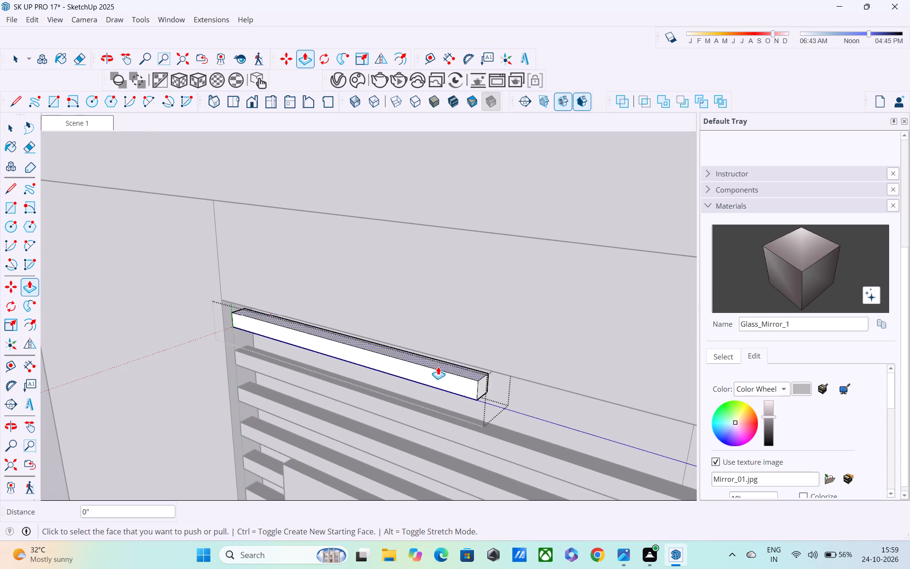
scroll(466, 367, "down", 2)
middle_click_drag(466, 367, 318, 302)
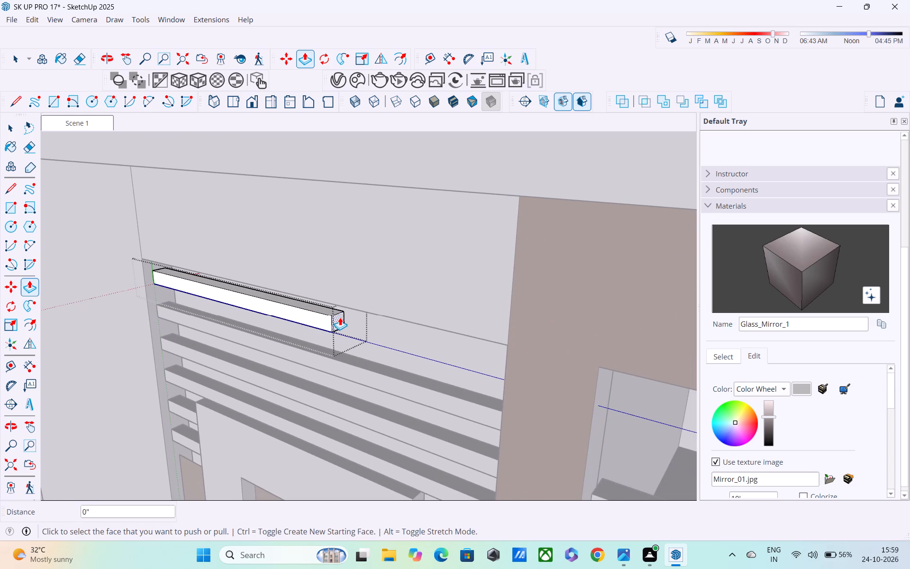
Repeat the push/pull on the top bar's end face until it meets the wood column, and exit the bar's editing.
double_click(340, 317)
middle_click_drag(402, 337, 384, 304)
double_click(374, 306)
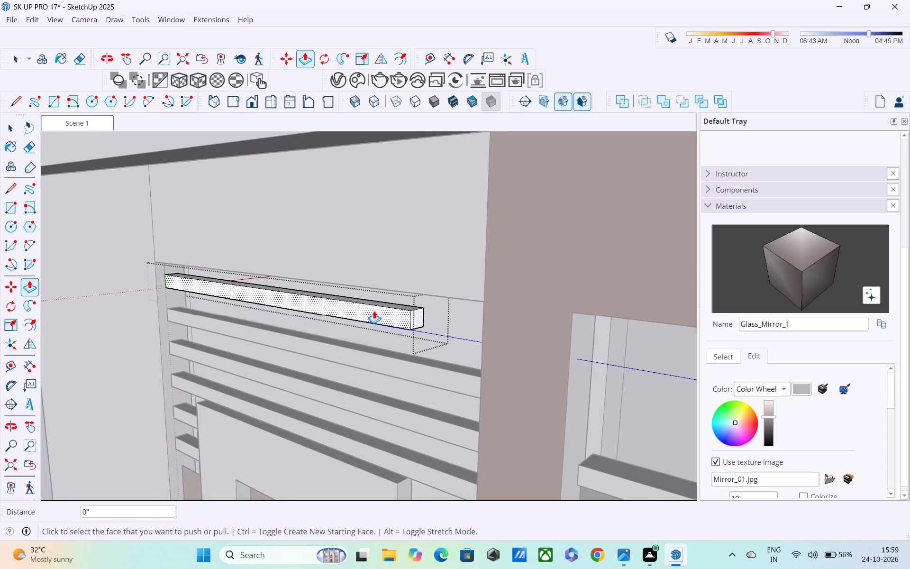
middle_click_drag(400, 325, 462, 321)
double_click(461, 314)
middle_click_drag(493, 319, 506, 321)
scroll(522, 320, "up", 4)
double_click(529, 316)
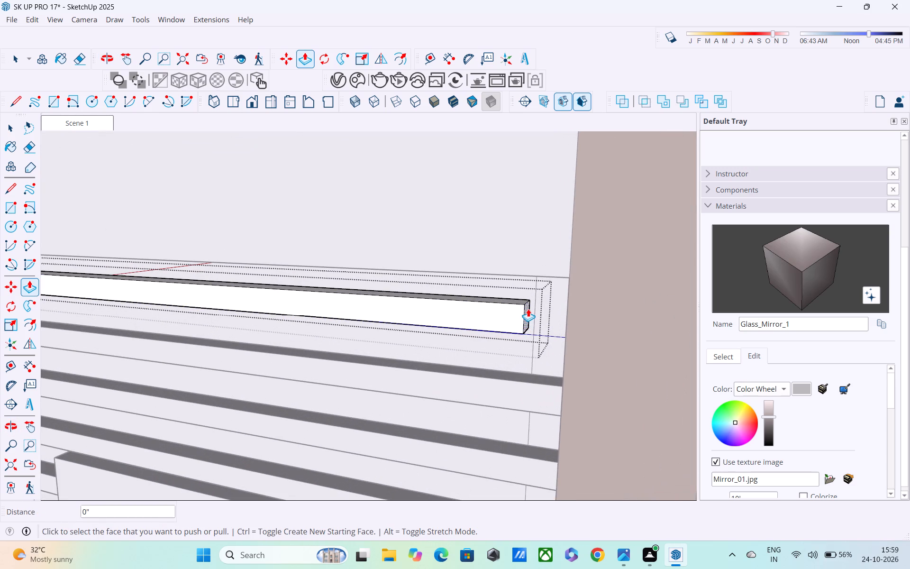
double_click(528, 309)
scroll(528, 308, "down", 5)
scroll(604, 319, "down", 4)
scroll(604, 319, "up", 1)
middle_click_drag(575, 302, 437, 289)
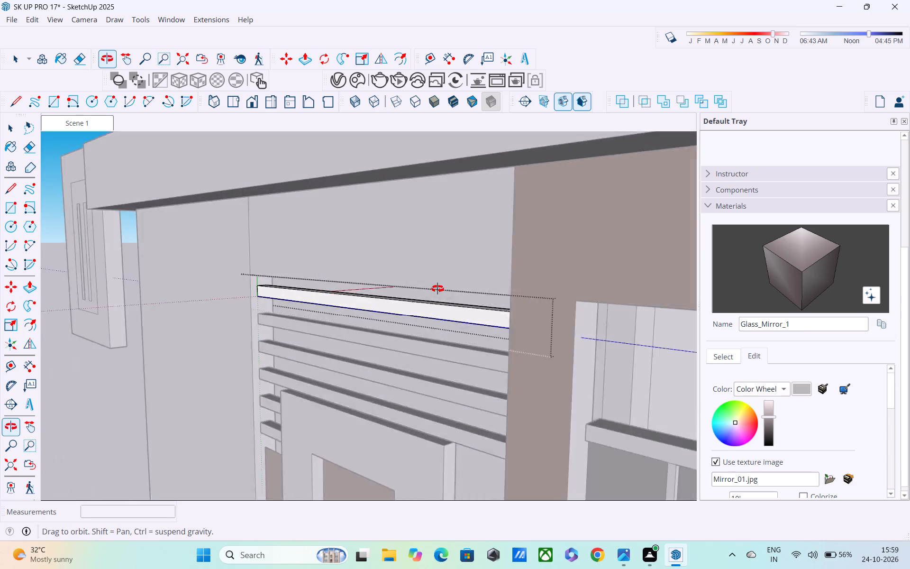
middle_click_drag(437, 289, 550, 286)
scroll(552, 288, "down", 5)
scroll(510, 337, "down", 1)
middle_click_drag(560, 339, 577, 327)
key("space")
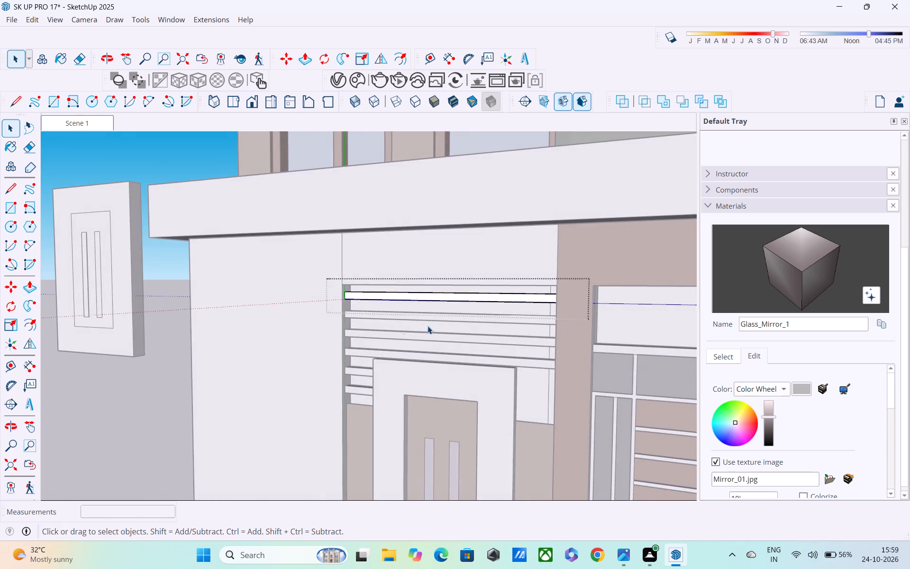
scroll(395, 324, "down", 5)
left_click(106, 424)
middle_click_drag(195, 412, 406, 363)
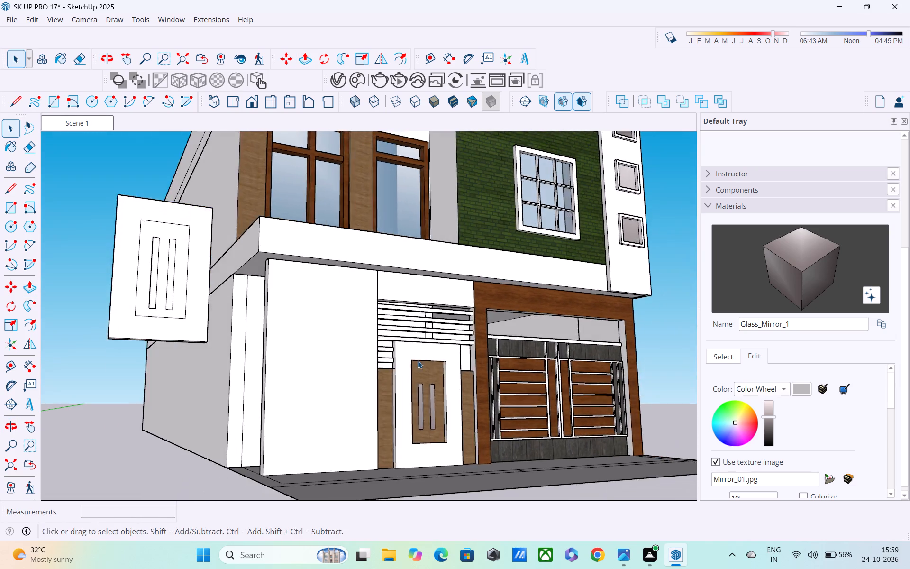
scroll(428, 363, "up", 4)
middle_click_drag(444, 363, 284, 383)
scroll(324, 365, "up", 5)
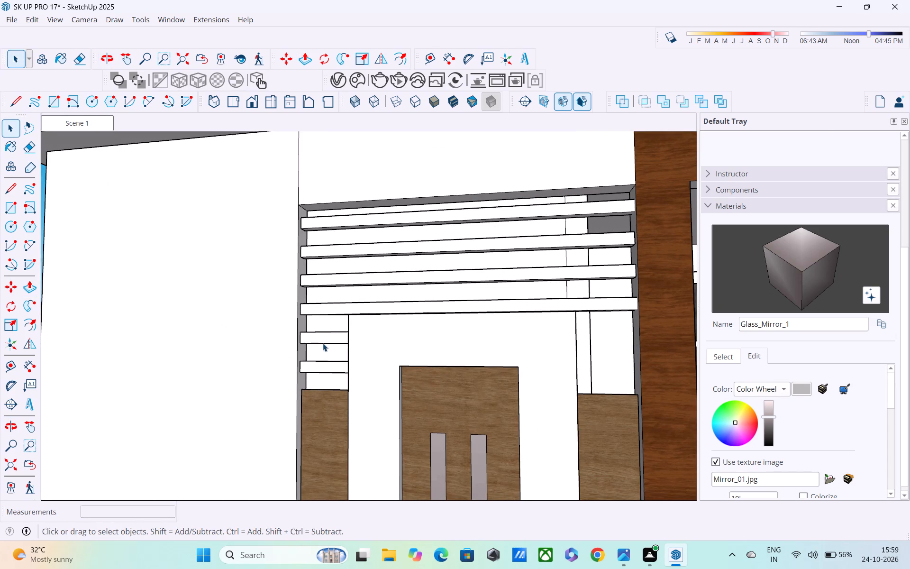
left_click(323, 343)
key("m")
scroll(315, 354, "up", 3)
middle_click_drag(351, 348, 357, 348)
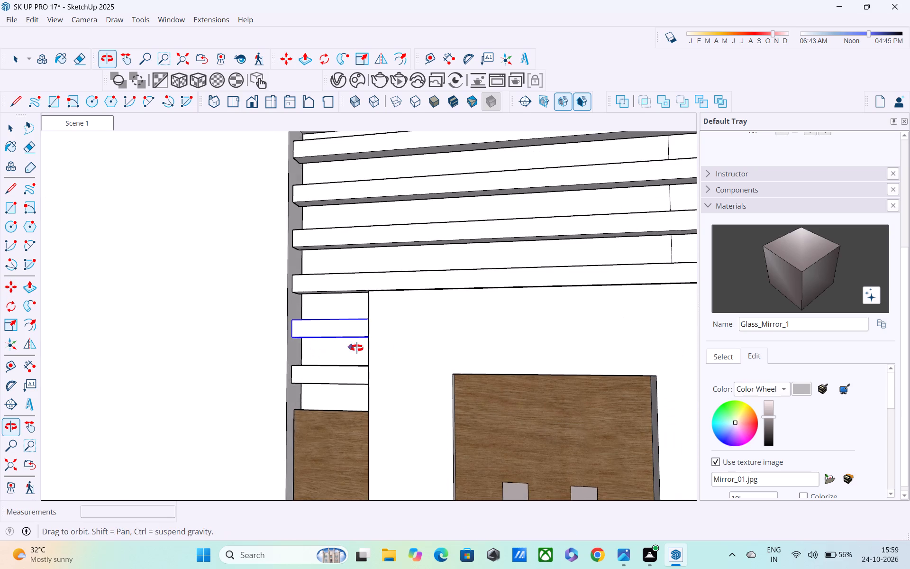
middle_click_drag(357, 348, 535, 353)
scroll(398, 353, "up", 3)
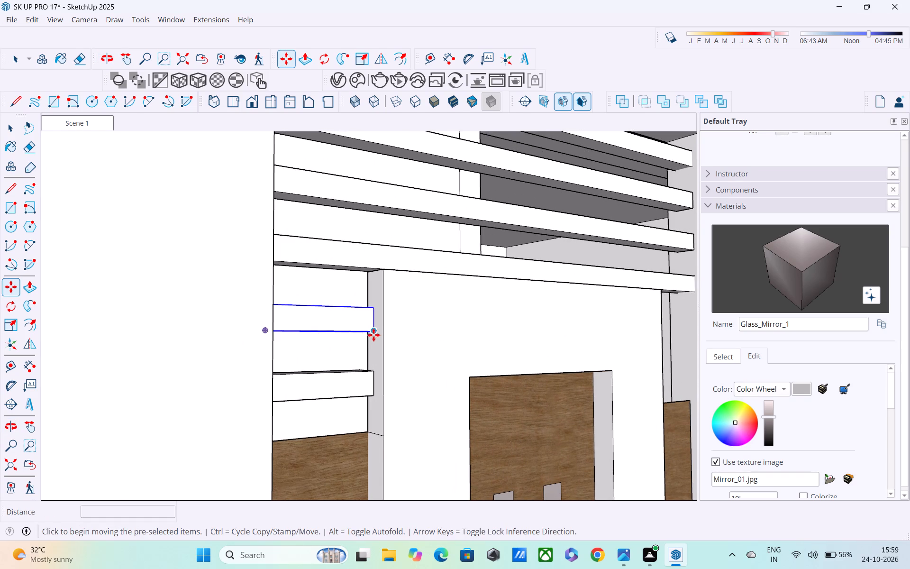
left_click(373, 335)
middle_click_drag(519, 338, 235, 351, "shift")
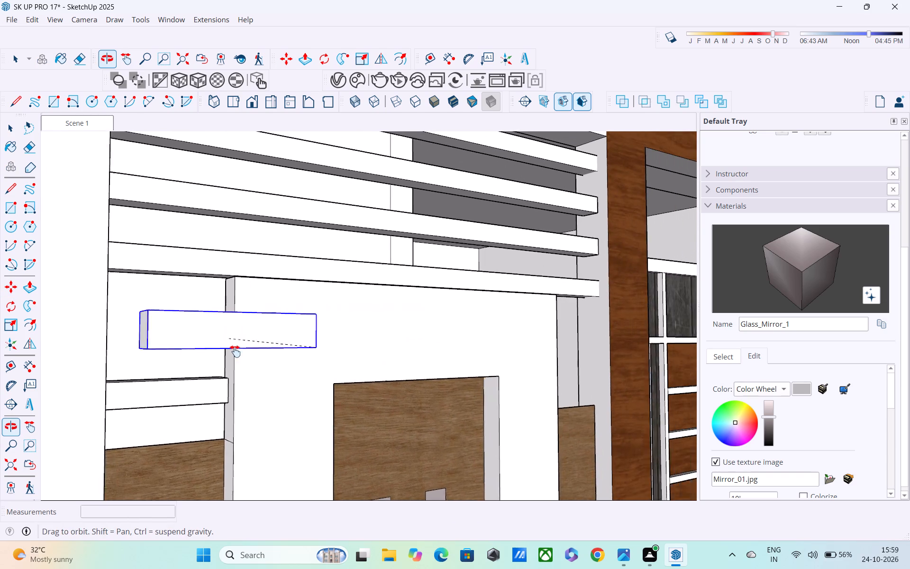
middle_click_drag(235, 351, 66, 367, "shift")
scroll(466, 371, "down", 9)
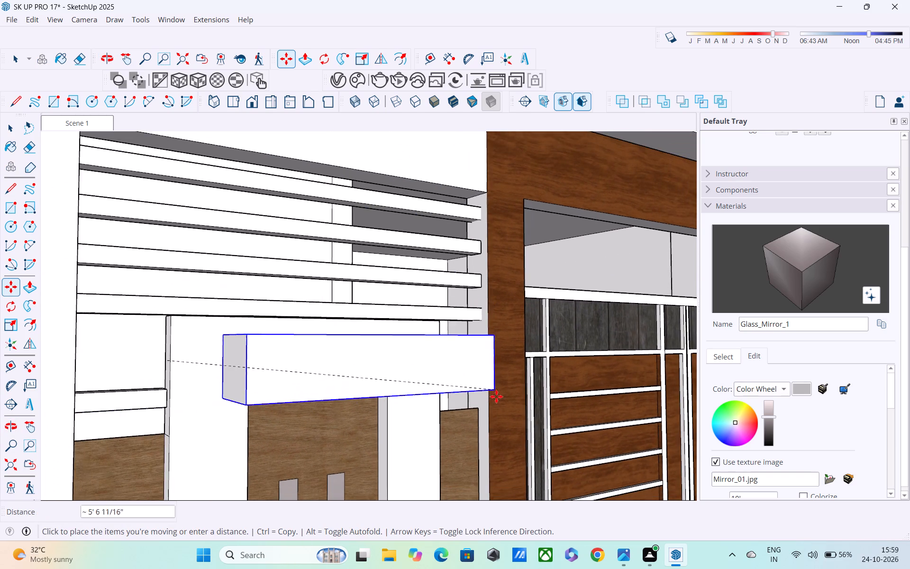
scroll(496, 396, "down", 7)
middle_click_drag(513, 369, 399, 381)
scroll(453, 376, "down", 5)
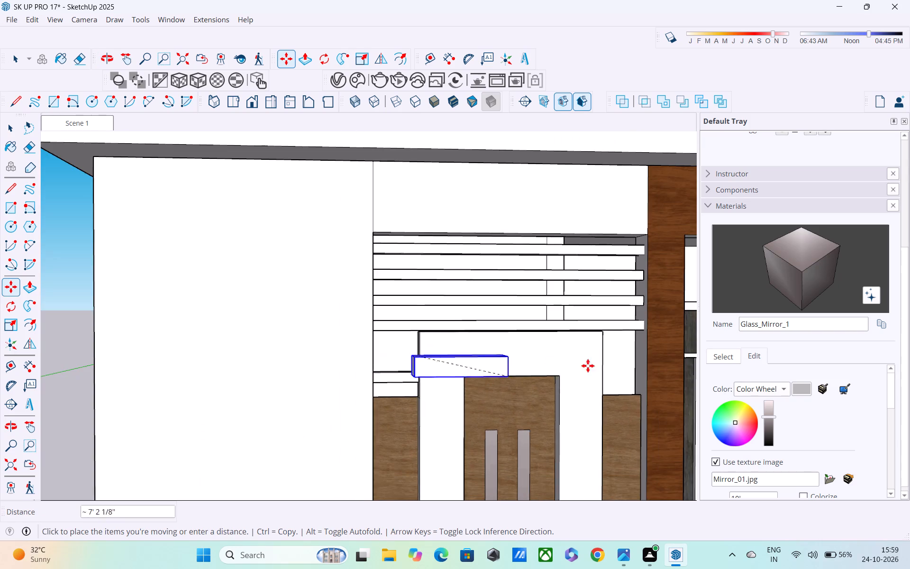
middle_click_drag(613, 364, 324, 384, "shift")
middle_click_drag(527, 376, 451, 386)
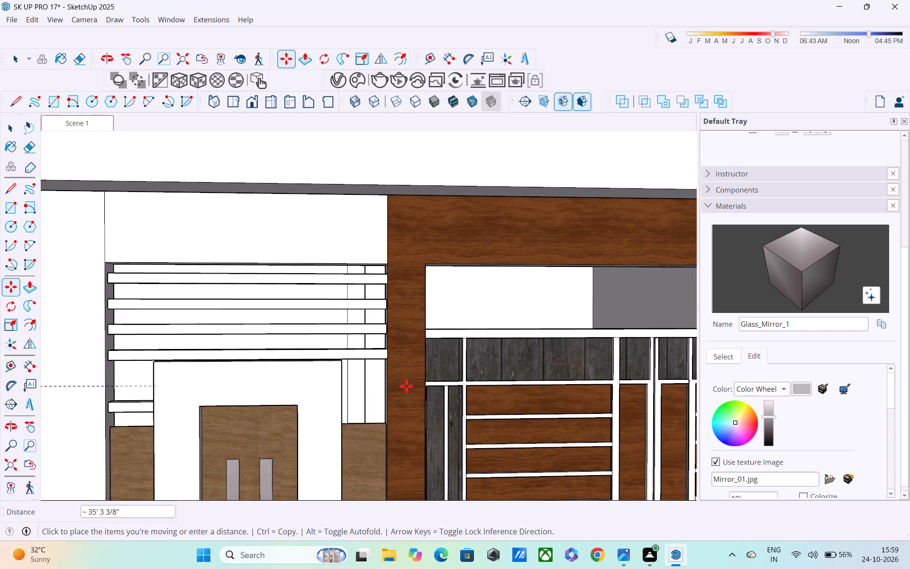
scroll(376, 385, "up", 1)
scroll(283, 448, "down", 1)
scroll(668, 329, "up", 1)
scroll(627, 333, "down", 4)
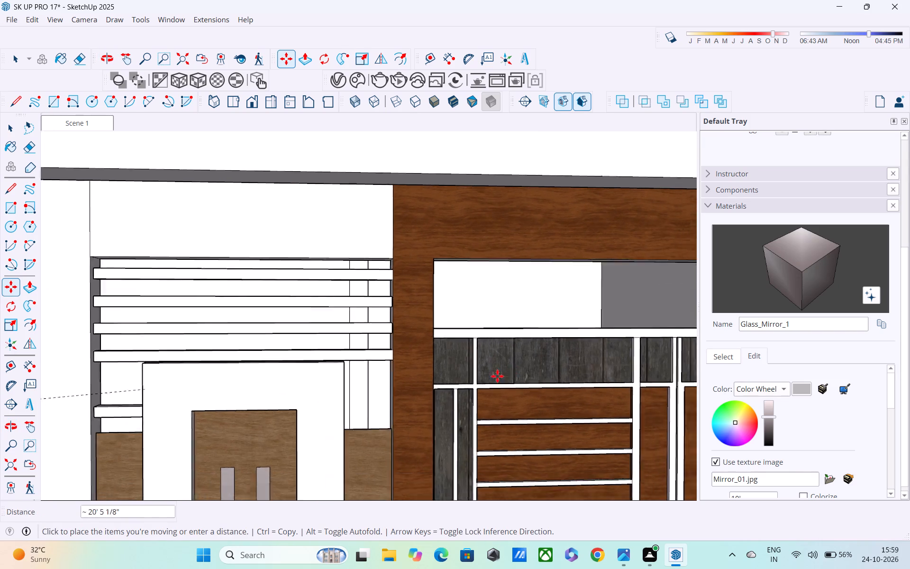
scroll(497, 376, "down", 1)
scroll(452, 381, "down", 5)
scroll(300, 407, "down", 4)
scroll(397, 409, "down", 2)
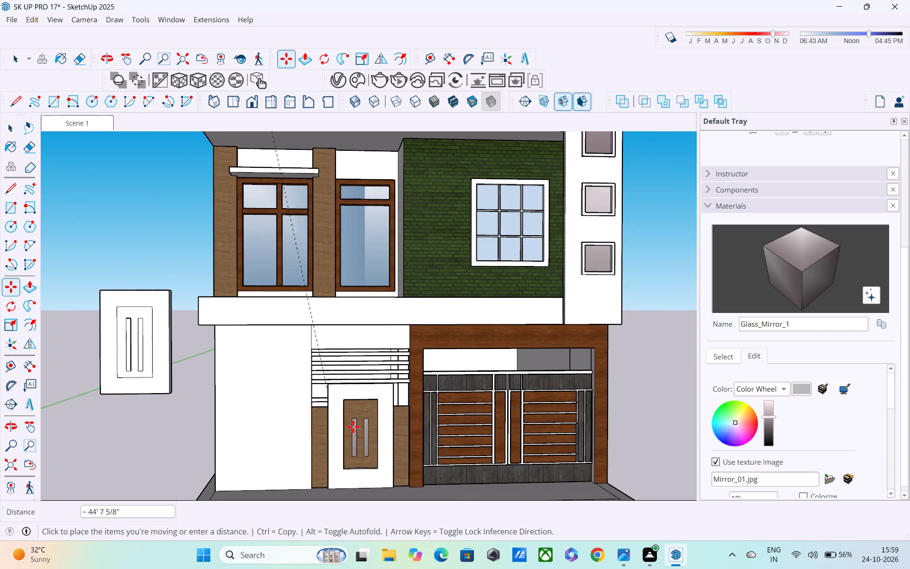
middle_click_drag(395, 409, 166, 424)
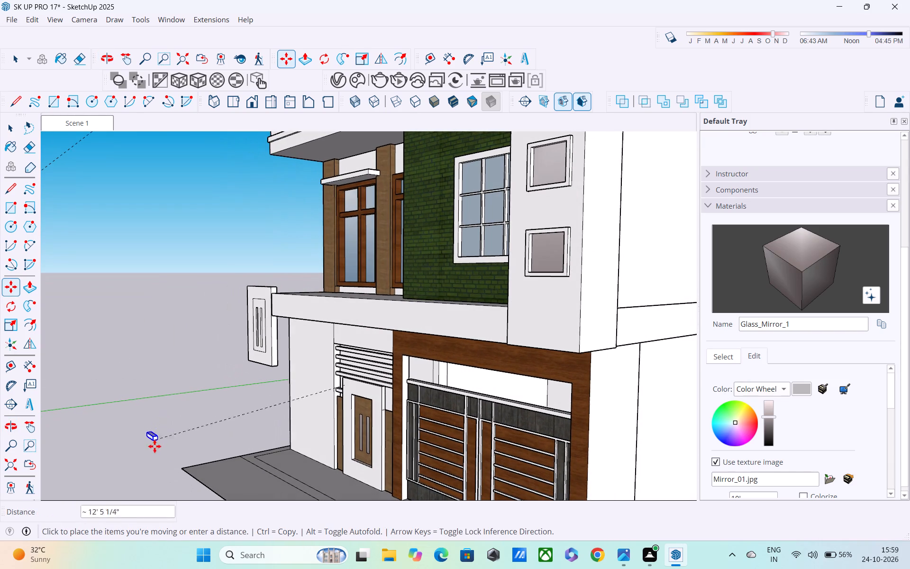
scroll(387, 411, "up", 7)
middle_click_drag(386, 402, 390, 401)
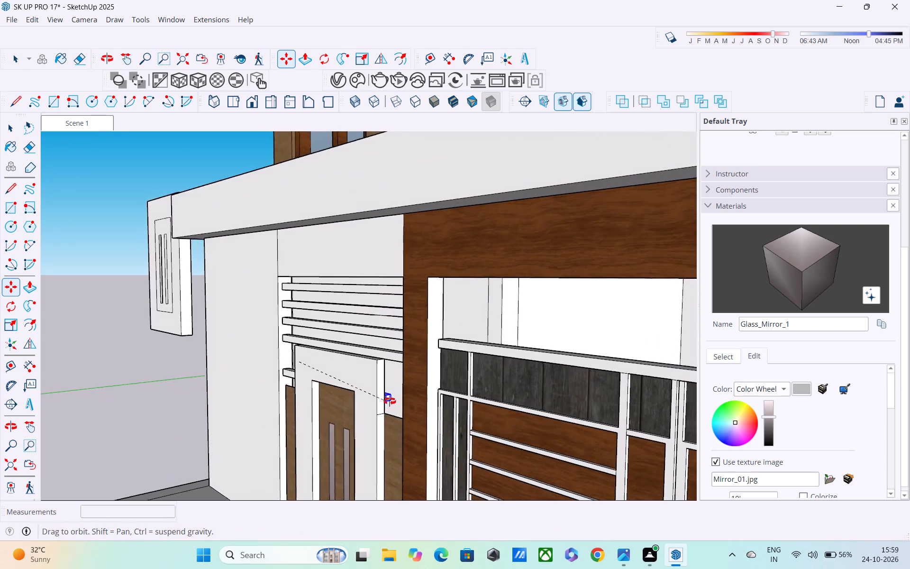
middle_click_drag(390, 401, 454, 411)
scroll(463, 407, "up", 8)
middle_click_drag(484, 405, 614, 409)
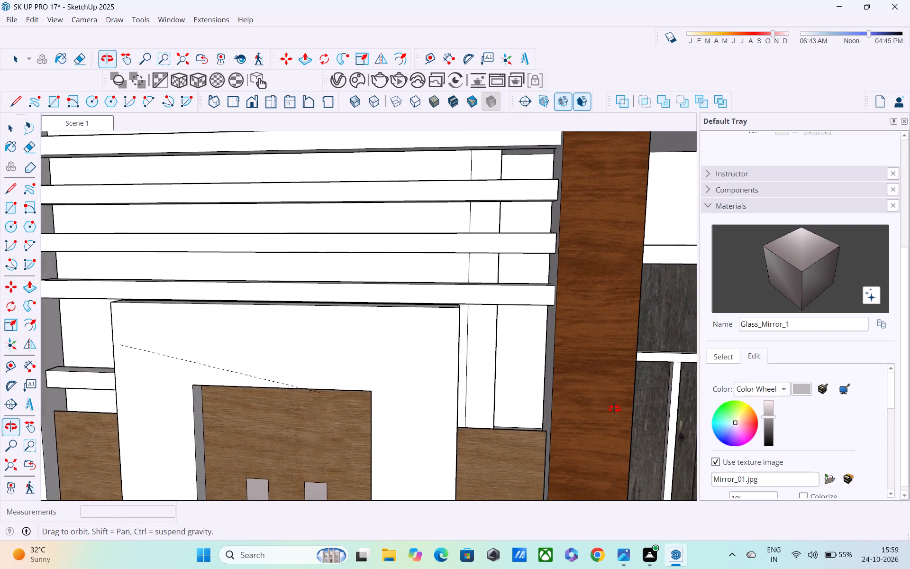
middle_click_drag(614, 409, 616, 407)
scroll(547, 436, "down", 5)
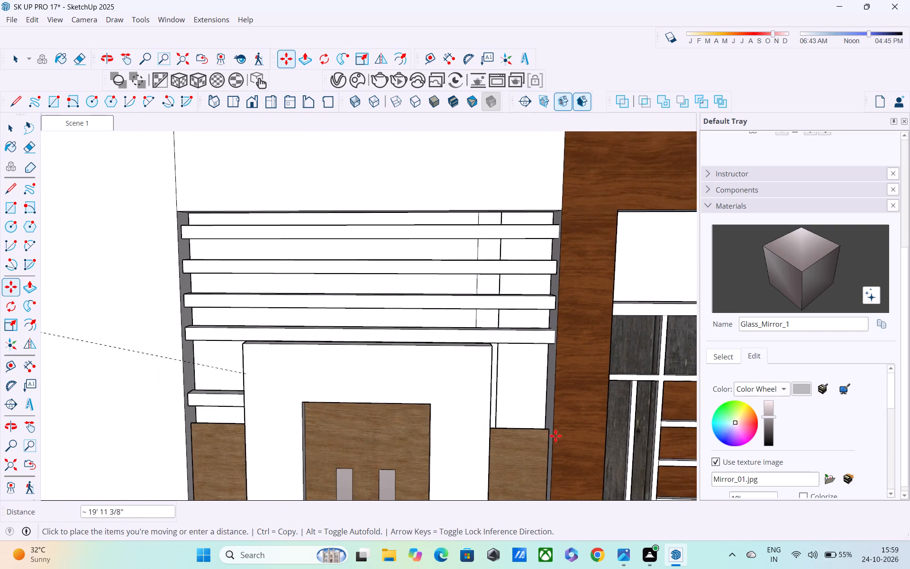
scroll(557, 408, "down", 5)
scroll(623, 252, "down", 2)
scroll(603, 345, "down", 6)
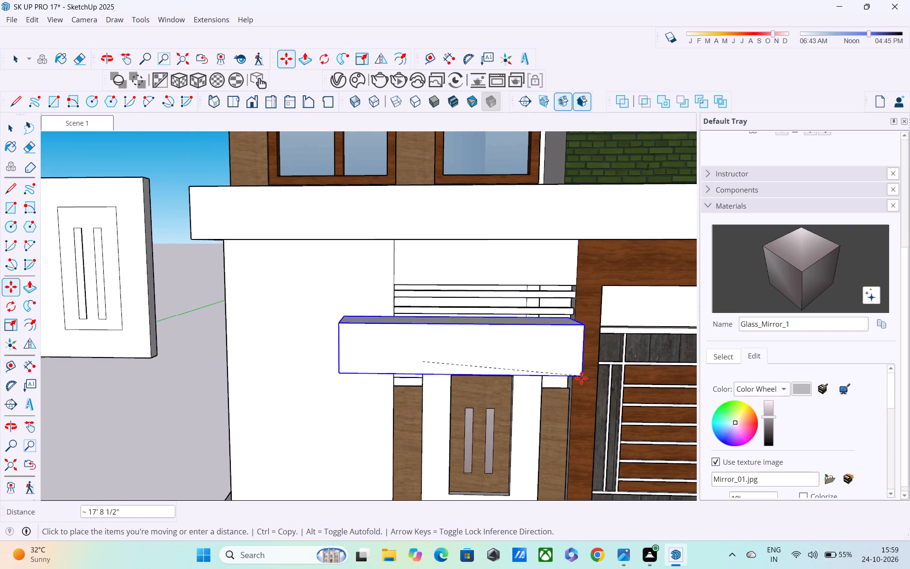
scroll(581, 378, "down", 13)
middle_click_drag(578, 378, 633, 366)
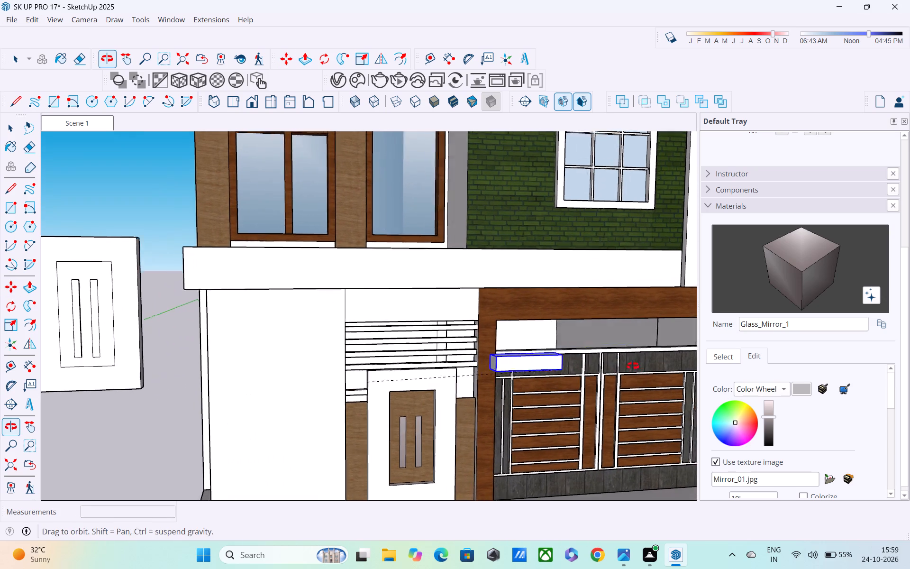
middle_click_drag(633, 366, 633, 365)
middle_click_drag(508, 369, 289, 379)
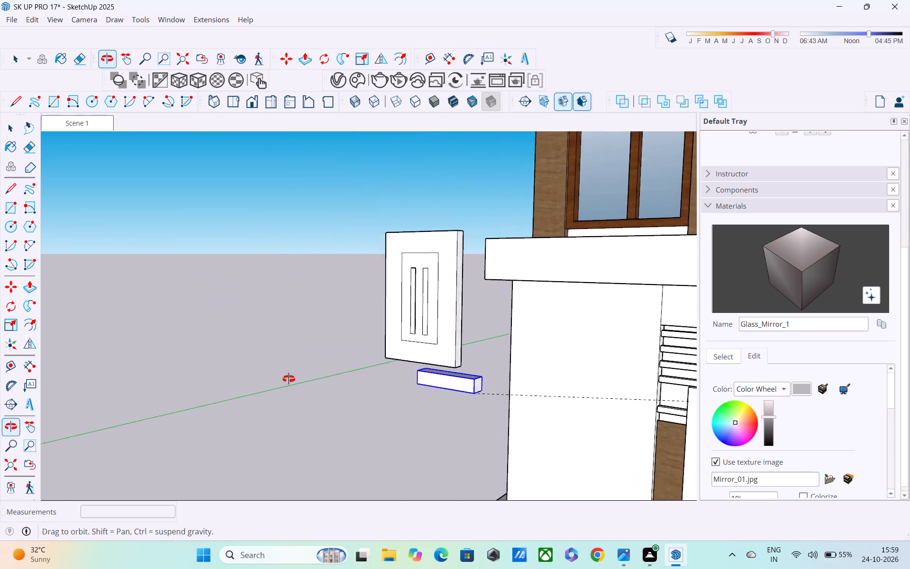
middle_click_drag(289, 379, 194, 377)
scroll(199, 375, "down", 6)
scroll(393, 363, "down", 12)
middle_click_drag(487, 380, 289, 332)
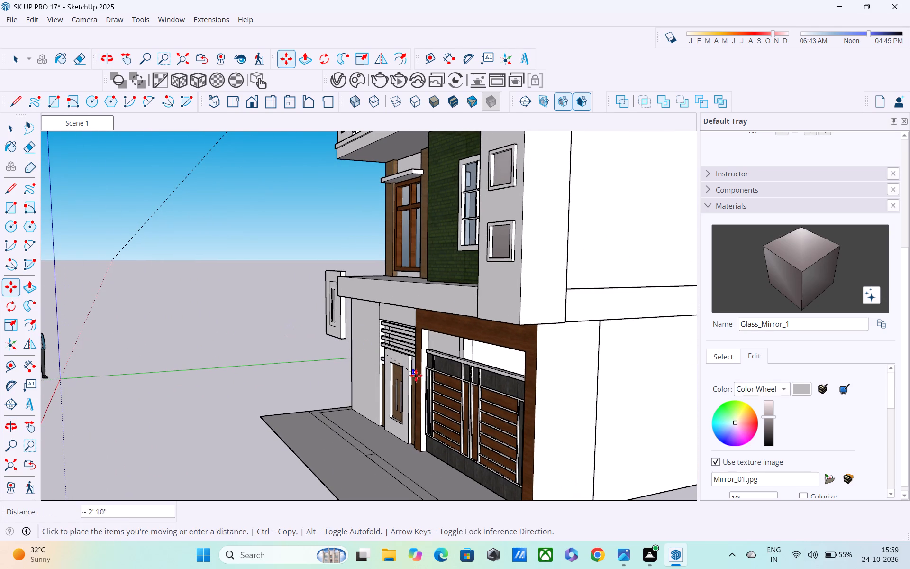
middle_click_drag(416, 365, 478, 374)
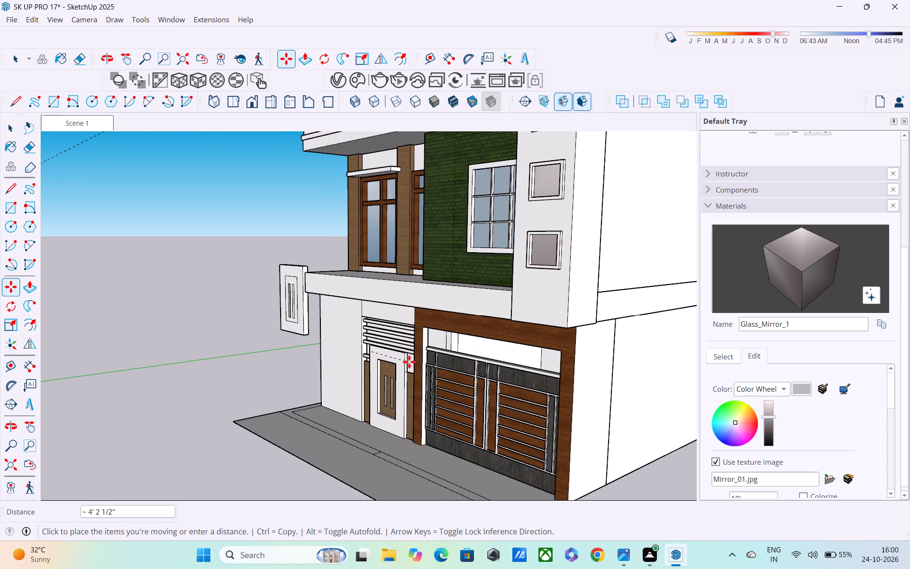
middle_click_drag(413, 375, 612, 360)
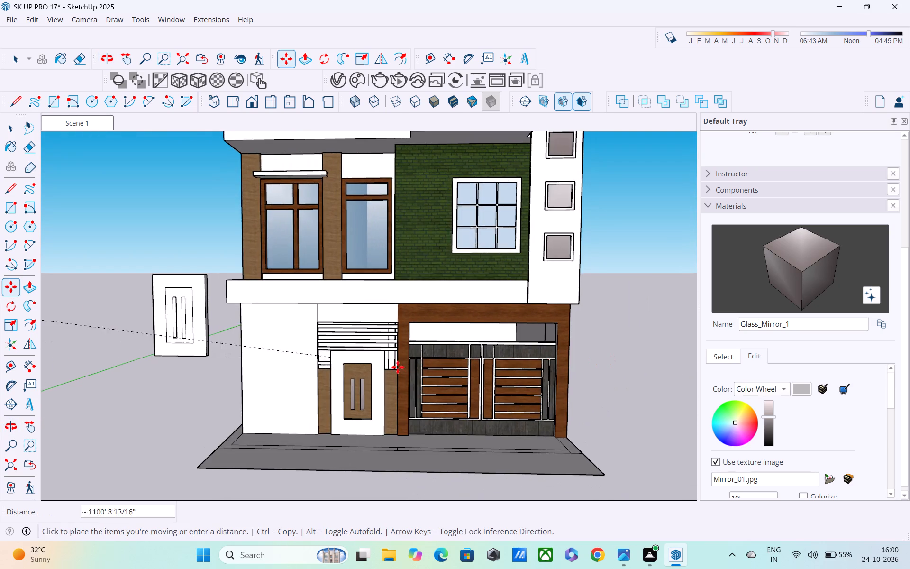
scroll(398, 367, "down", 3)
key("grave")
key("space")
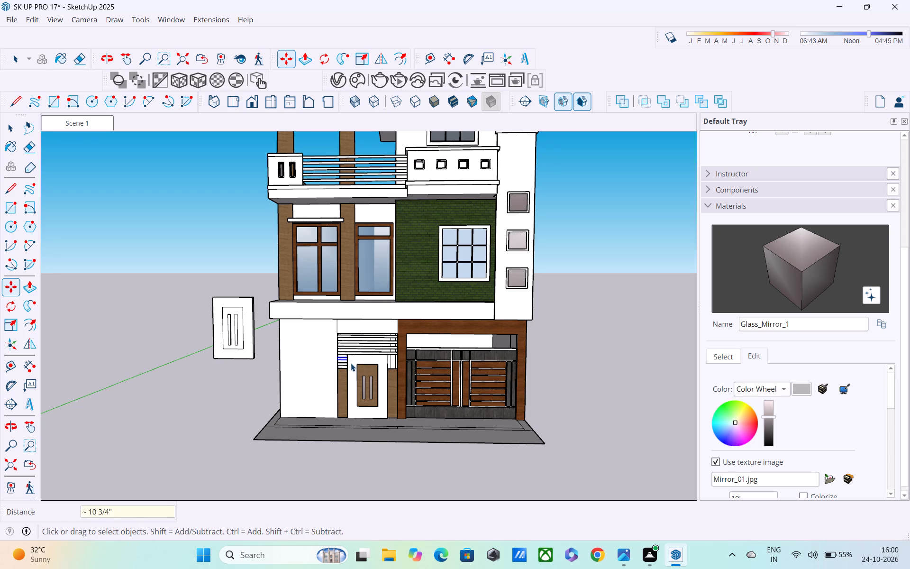
Copy the upper short bar beside the door surround about 5' 1/16" across to the gap next to the wood column.
scroll(342, 369, "up", 9)
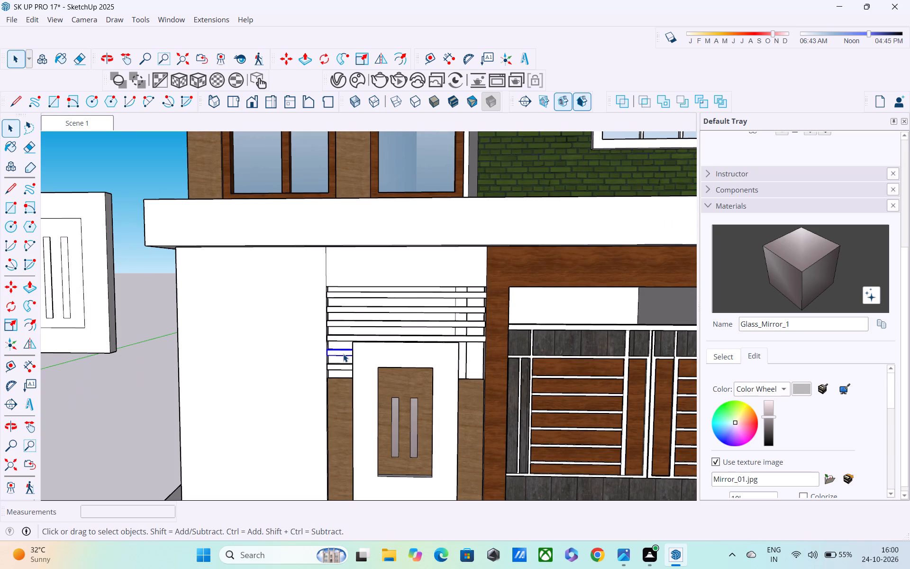
key("m")
scroll(344, 352, "up", 7)
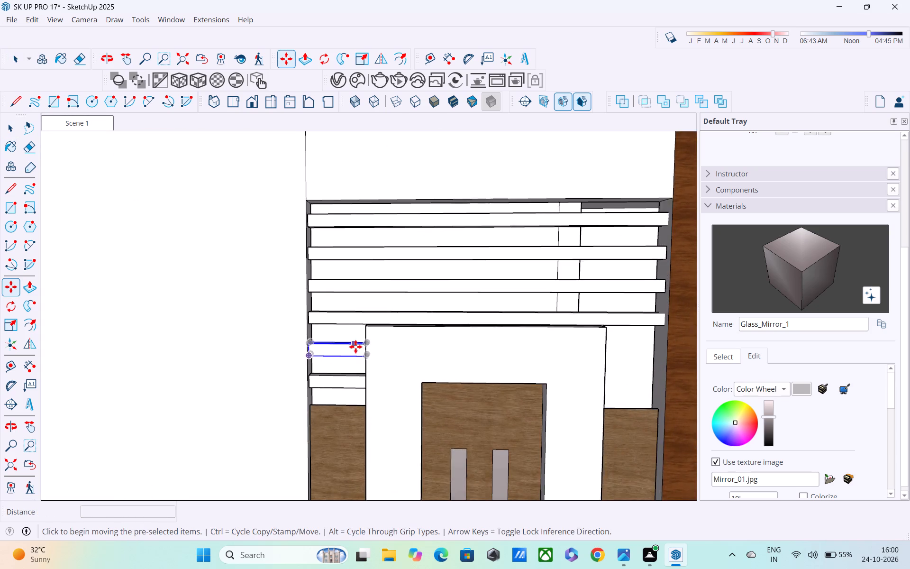
scroll(355, 347, "up", 1)
middle_click_drag(355, 347, 279, 362)
scroll(350, 362, "up", 3)
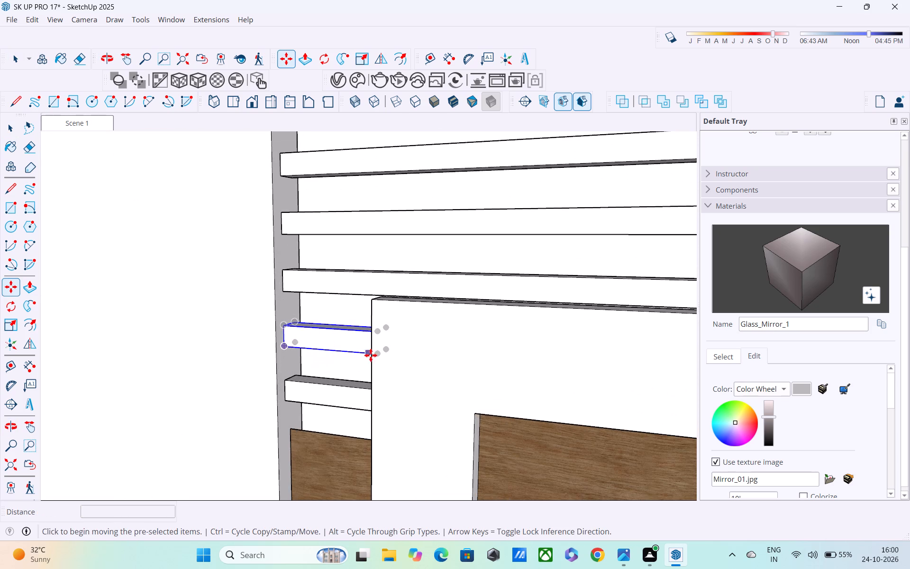
left_click(372, 355)
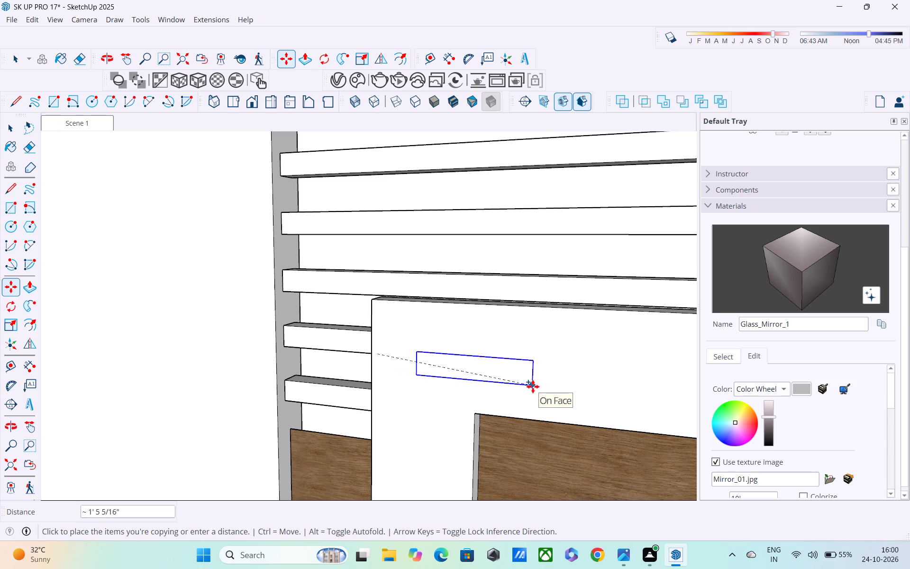
middle_click_drag(531, 386, 317, 376)
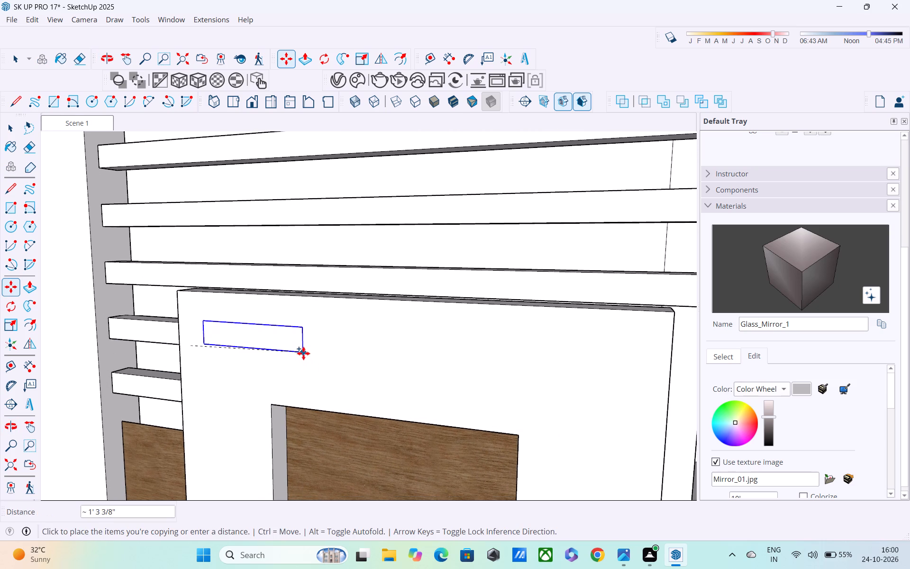
middle_click_drag(457, 370, 298, 362)
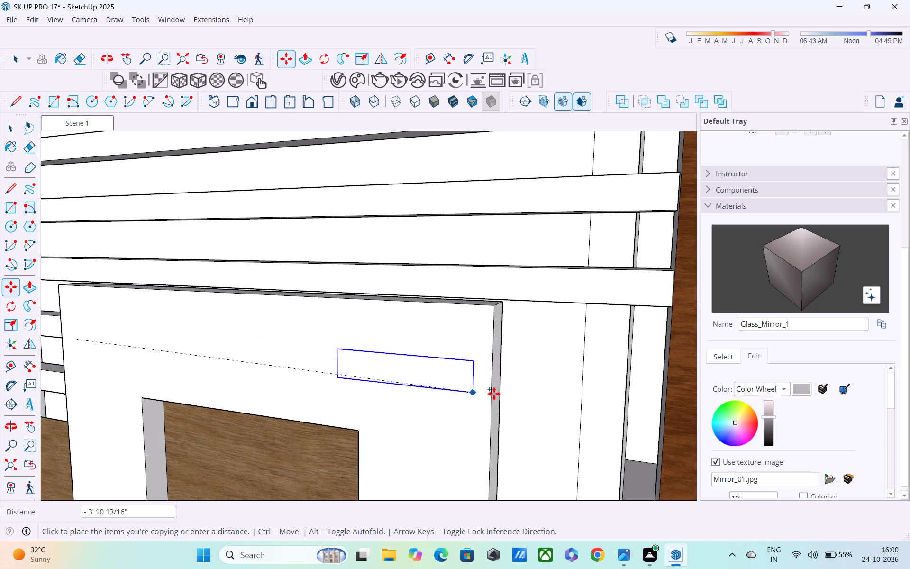
middle_click_drag(497, 389, 408, 358)
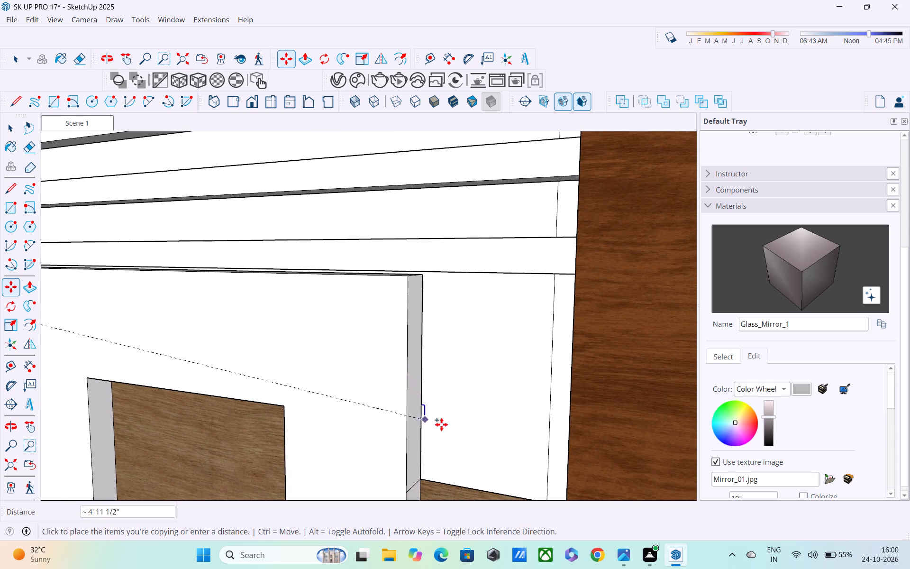
left_click(574, 397)
Shift the copied short bar about 1 5/16" sideways towards the door surround.
middle_click_drag(579, 425, 593, 444)
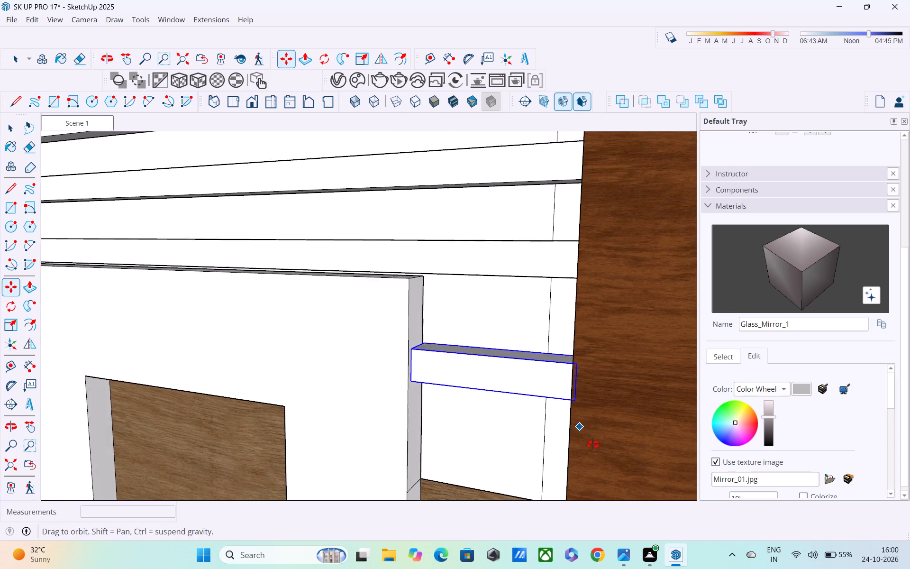
middle_click_drag(593, 444, 690, 449)
scroll(607, 426, "down", 5)
middle_click_drag(570, 431, 477, 399)
scroll(505, 399, "up", 4)
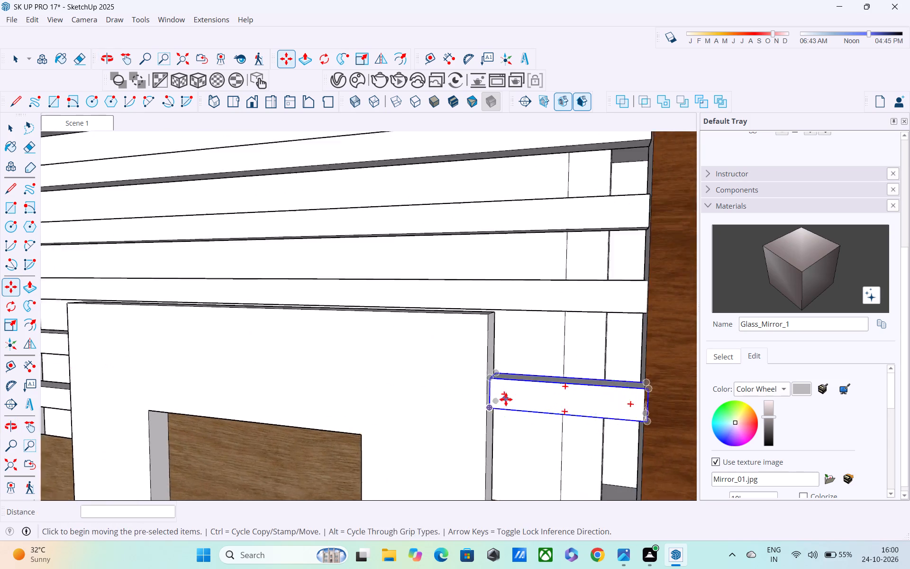
scroll(487, 408, "up", 4)
left_click(487, 411)
left_click(477, 411)
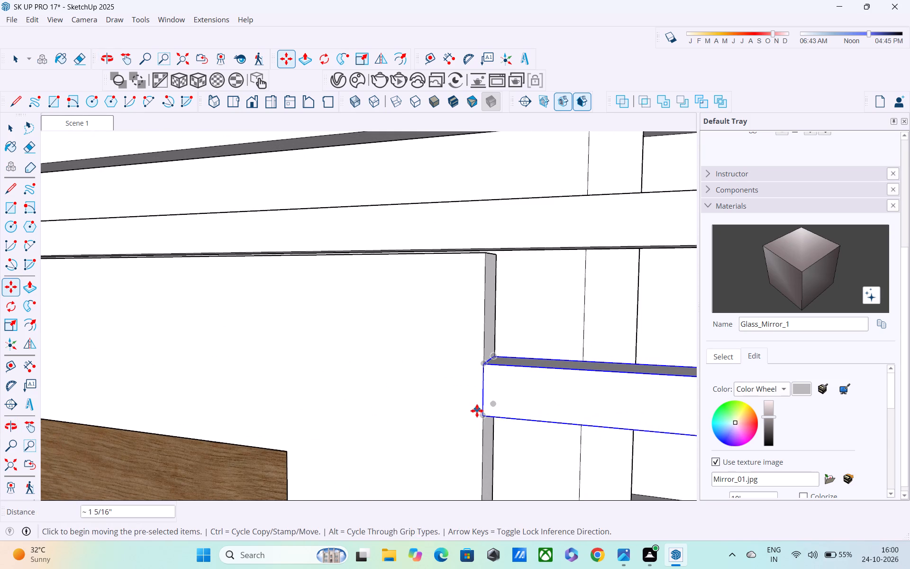
Move the copied short bar up about 1 15/16" along the door surround's edge, towards the level of its opposite bar.
scroll(480, 411, "down", 9)
middle_click_drag(506, 434, 532, 375)
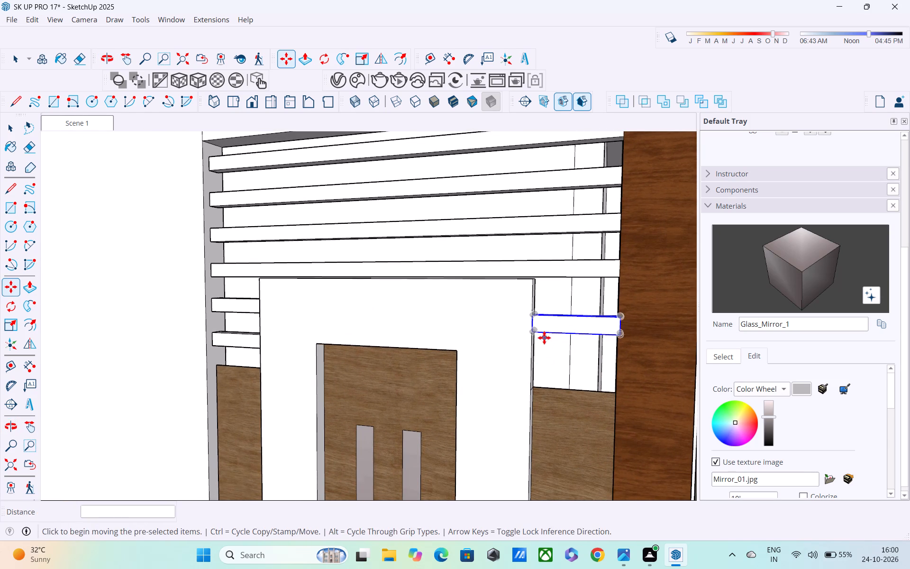
left_click(533, 335)
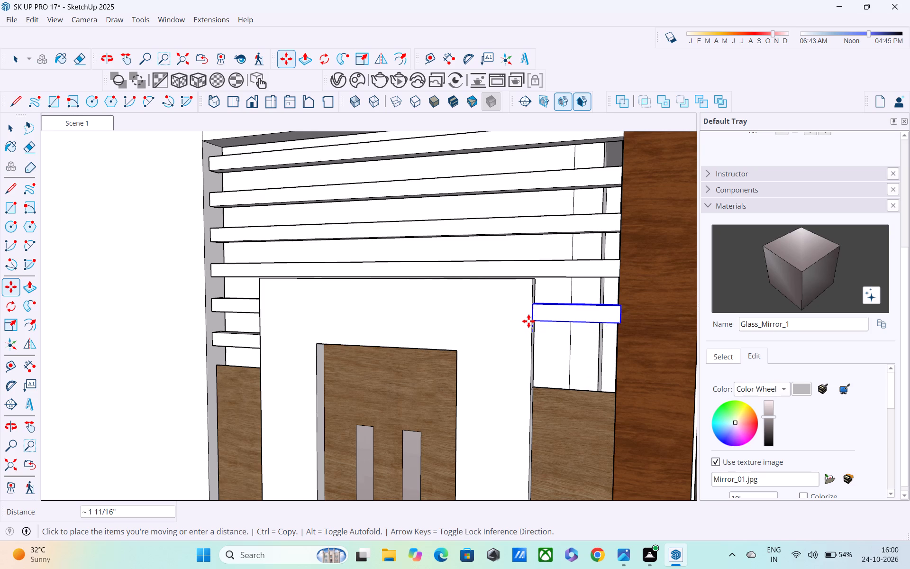
left_click(528, 320)
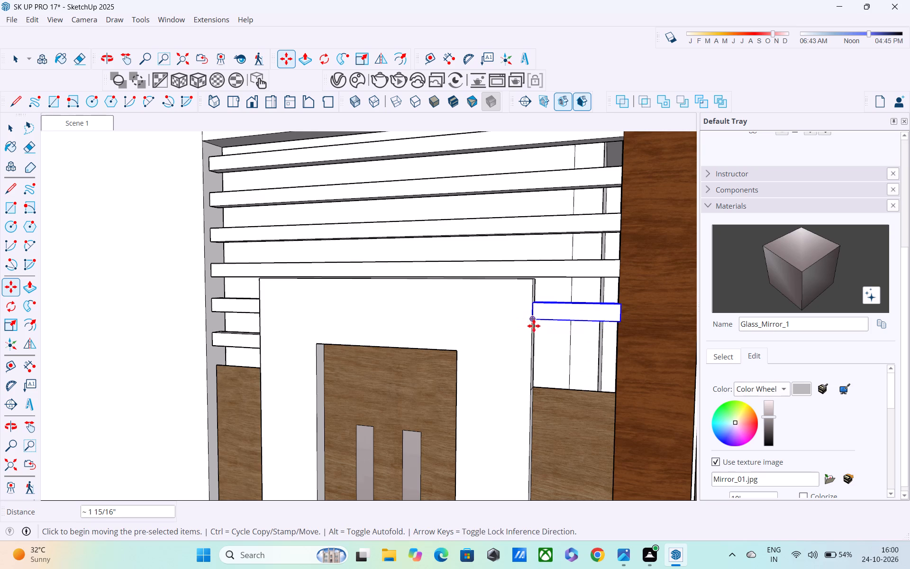
Copy the short bar between the door surround and wood column about 7" straight down along the surround's edge.
left_click(532, 318)
left_click(529, 364)
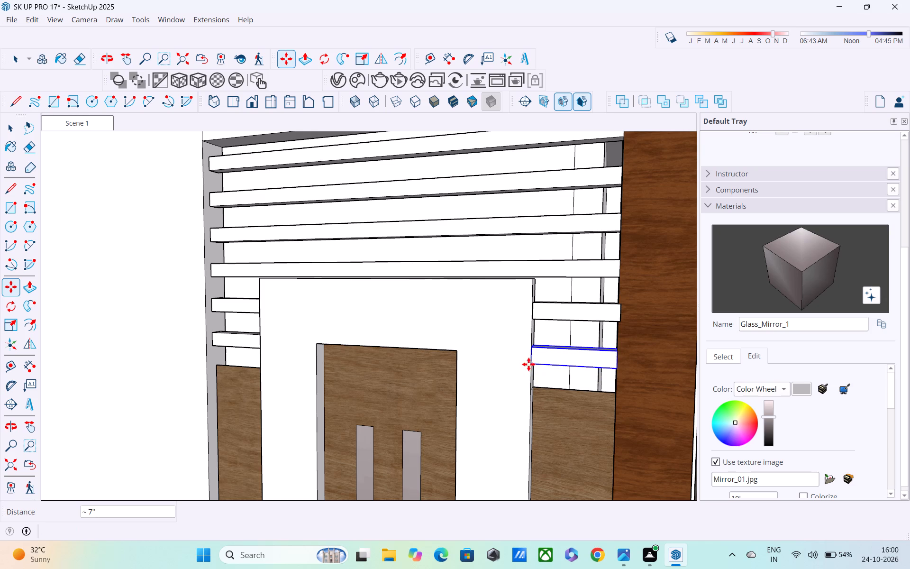
Move the upper short bar beside the wood column about 1 7/16" so its end meets the door surround.
scroll(544, 384, "down", 5)
middle_click_drag(555, 384, 639, 375)
scroll(623, 375, "down", 5)
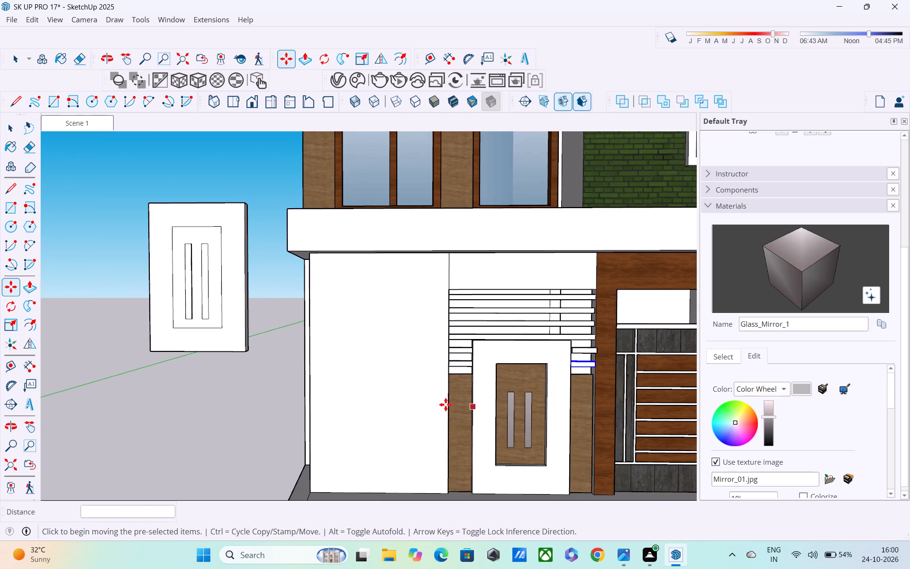
scroll(591, 356, "up", 5)
middle_click_drag(560, 343, 514, 340)
scroll(645, 344, "up", 5)
scroll(559, 348, "up", 2)
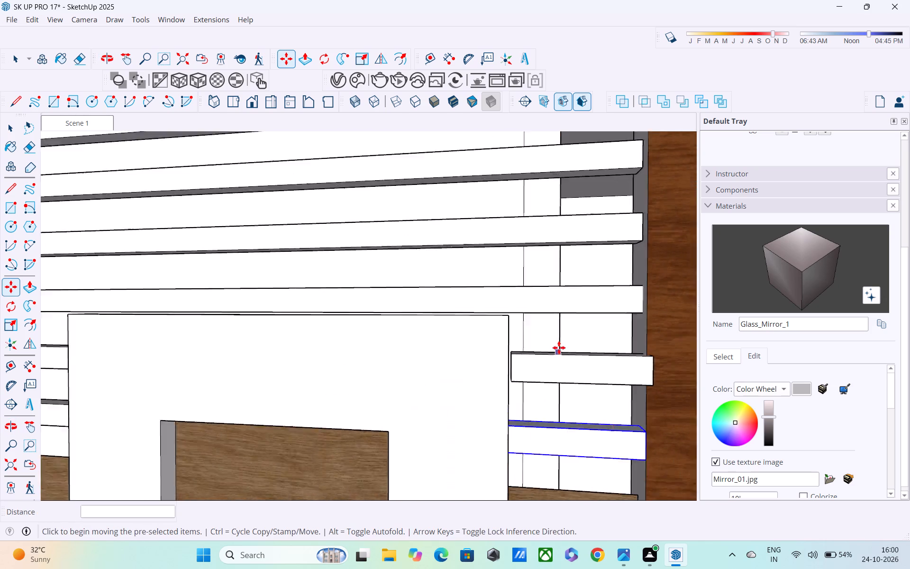
scroll(559, 348, "up", 7)
middle_click_drag(523, 373, 533, 339)
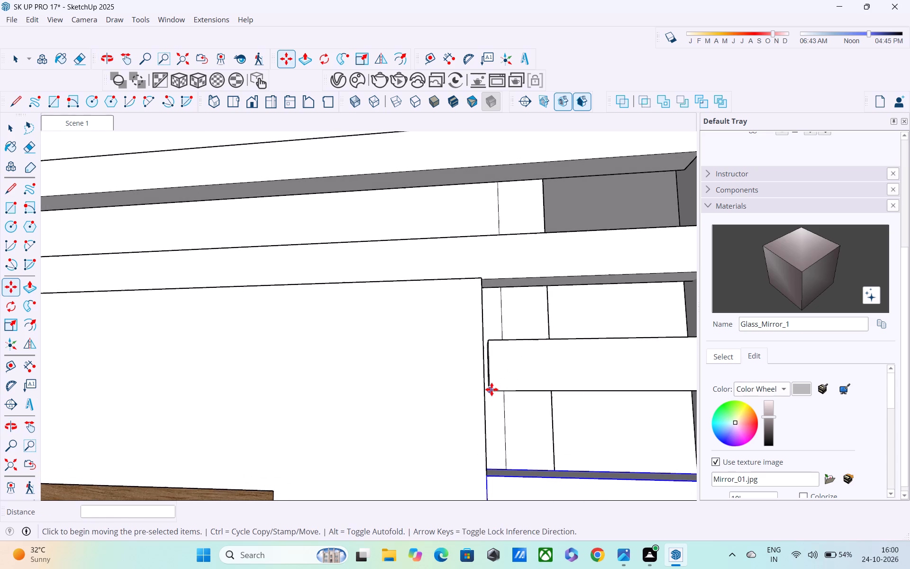
left_click(491, 389)
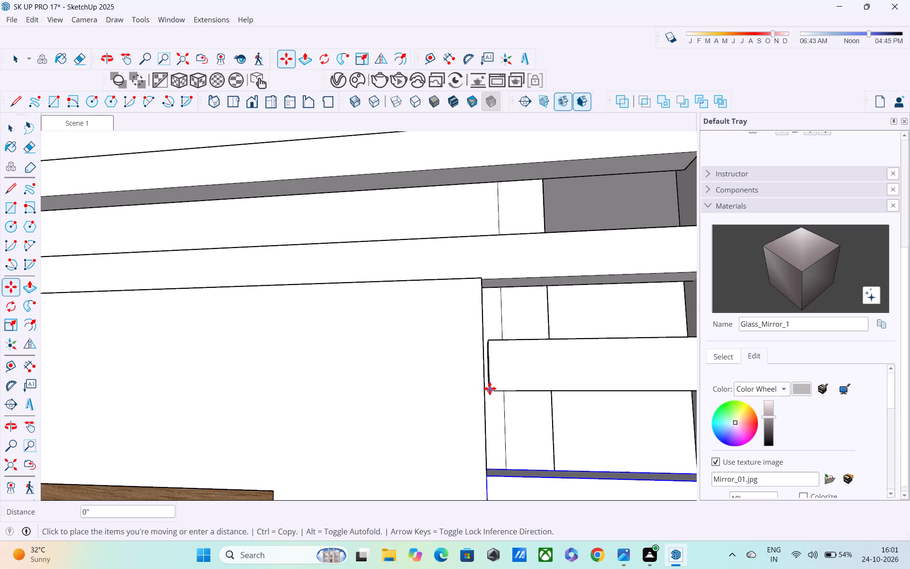
key("space")
left_click(505, 382)
key("m")
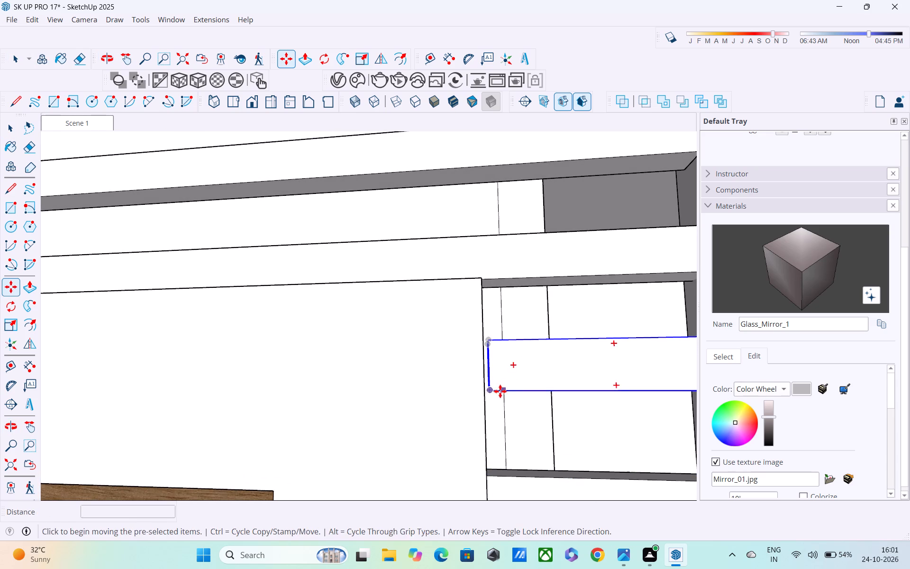
left_click(491, 392)
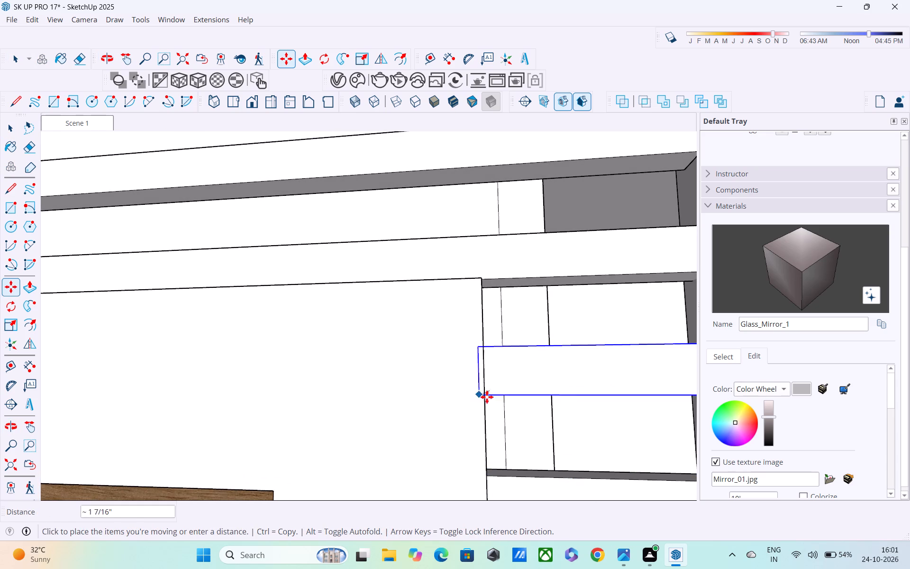
left_click(482, 397)
Inspect the horizontal bars above and beside the door surround from several angles.
scroll(483, 398, "down", 6)
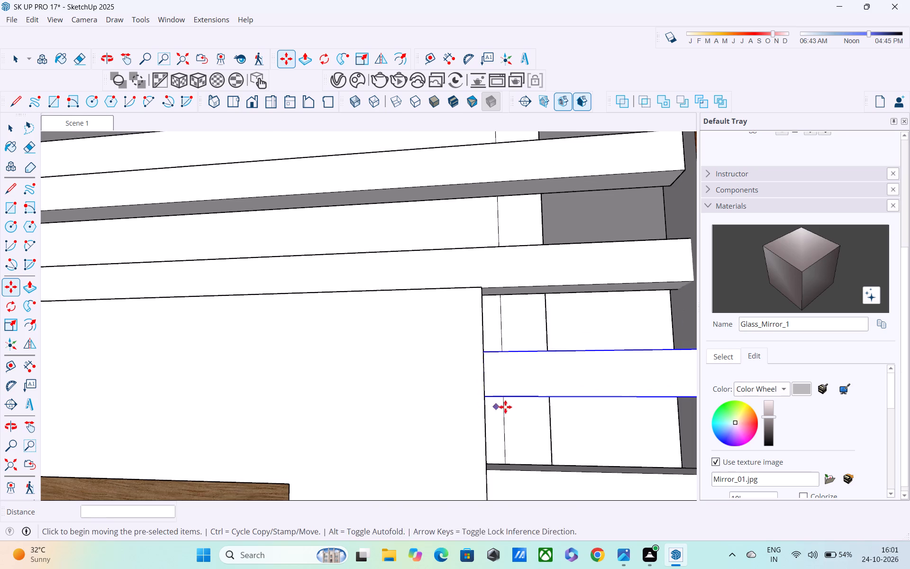
scroll(506, 406, "down", 5)
middle_click_drag(514, 406, 340, 446)
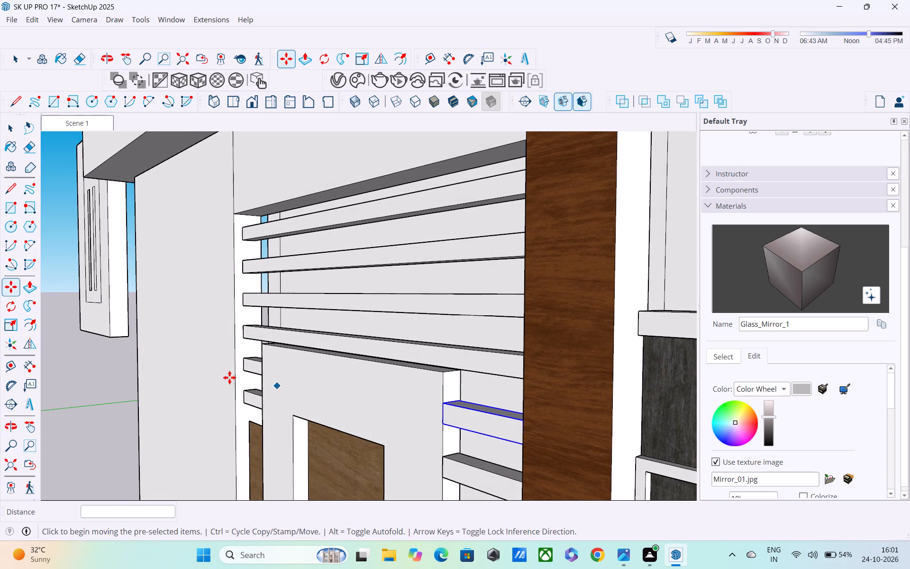
key("space")
key("space")
left_click(109, 372)
middle_click_drag(207, 401, 382, 413)
scroll(391, 409, "down", 5)
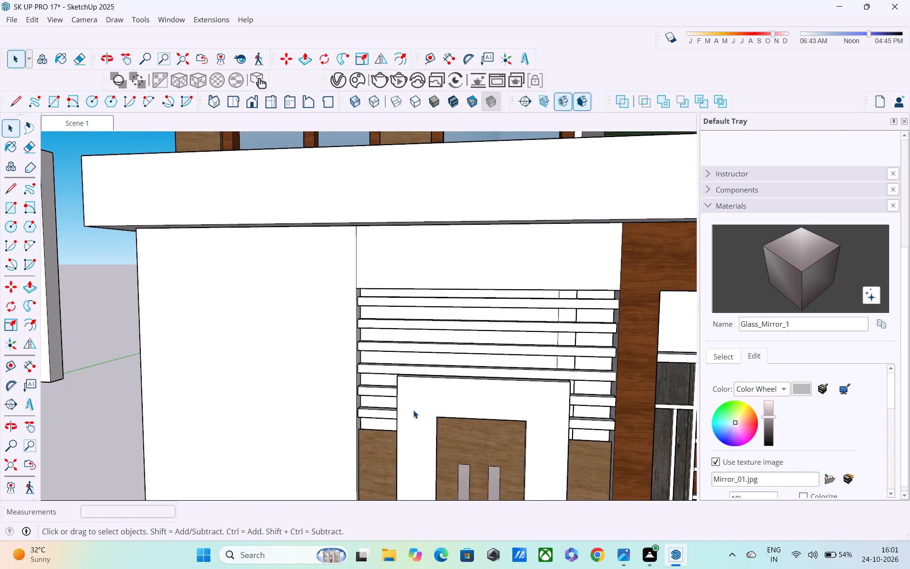
scroll(443, 410, "down", 2)
middle_click_drag(448, 411, 396, 353, "shift")
middle_click_drag(484, 345, 442, 319)
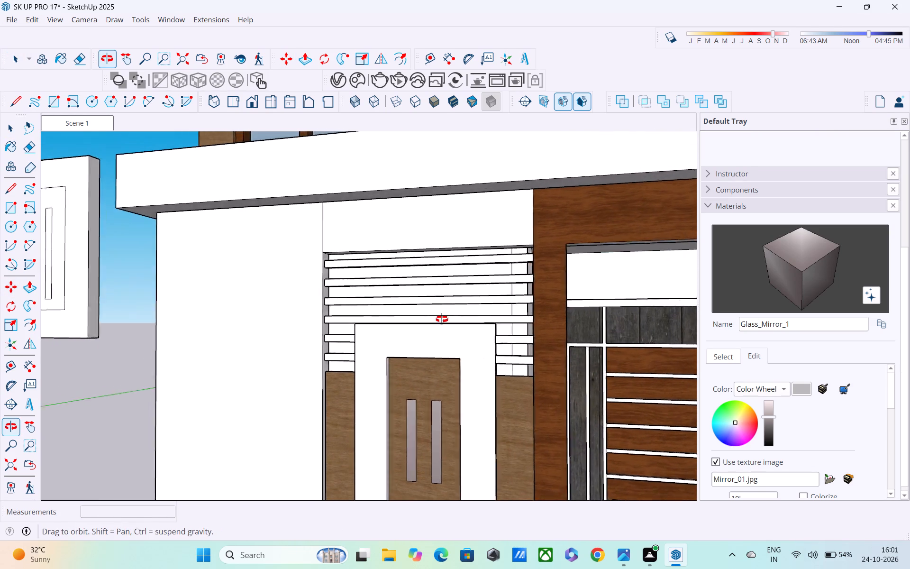
Open the wall group behind the gate opening, delete the stray vertical edge on its interior wall face, and exit the group.
middle_click_drag(442, 319, 272, 353)
scroll(546, 324, "up", 3)
left_click(570, 270)
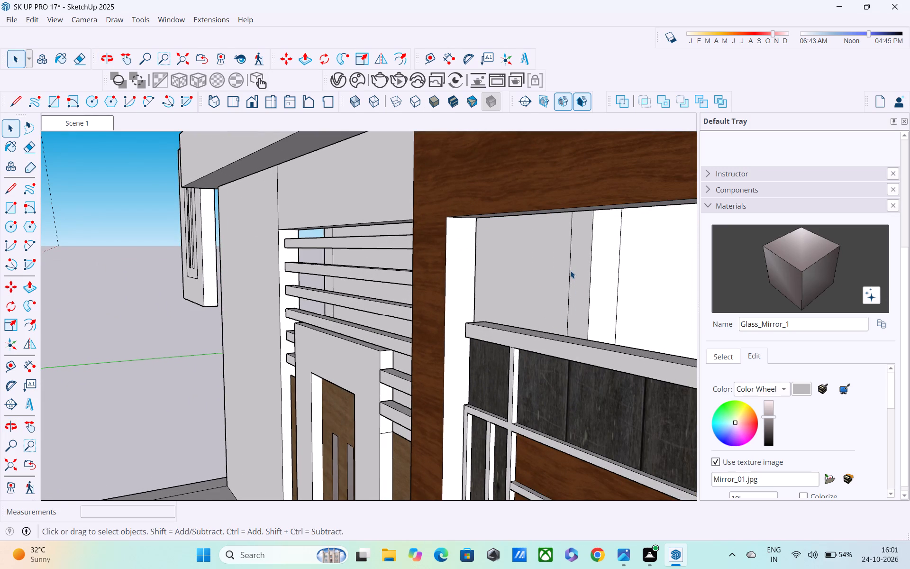
double_click(570, 270)
left_click(570, 274)
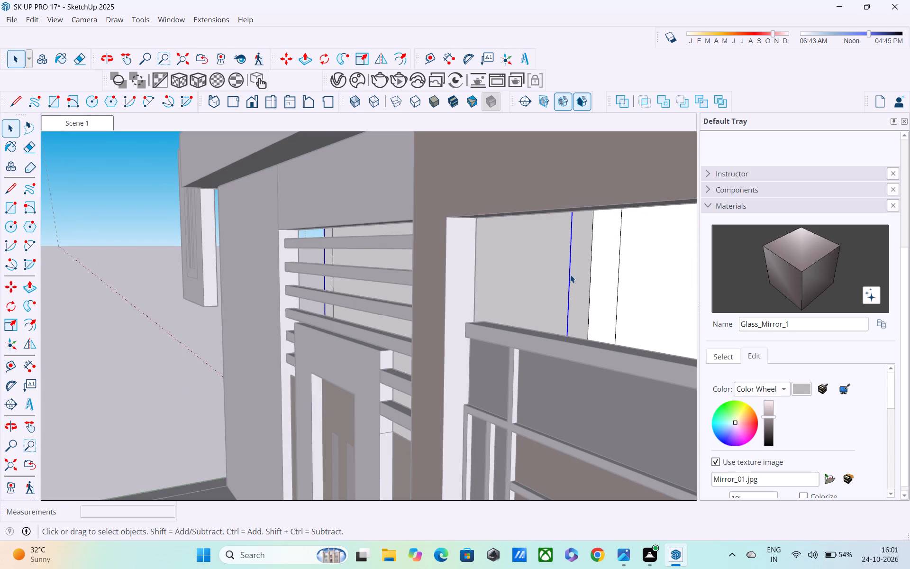
key("Delete")
scroll(579, 283, "down", 4)
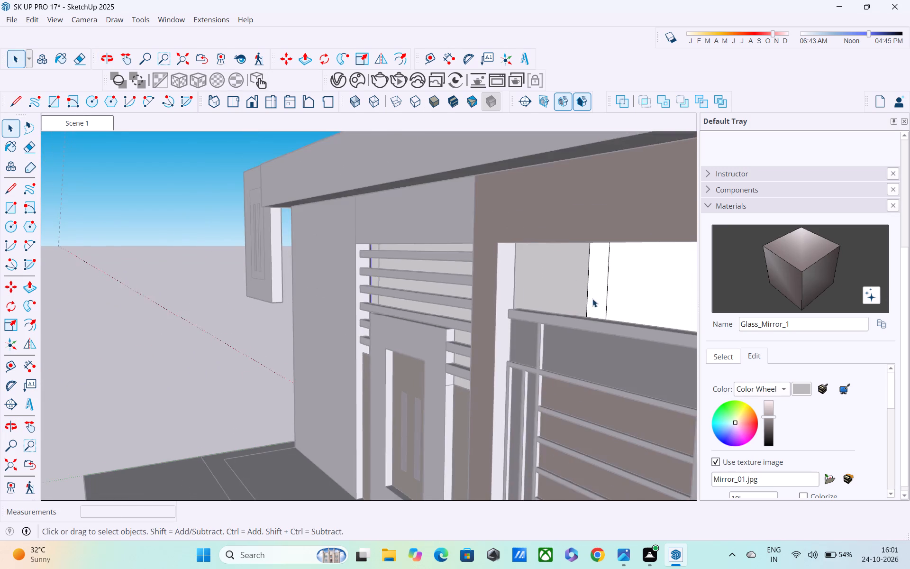
scroll(592, 299, "down", 1)
middle_click_drag(592, 299, 702, 299)
scroll(682, 299, "down", 4)
scroll(596, 312, "down", 4)
left_click(338, 312)
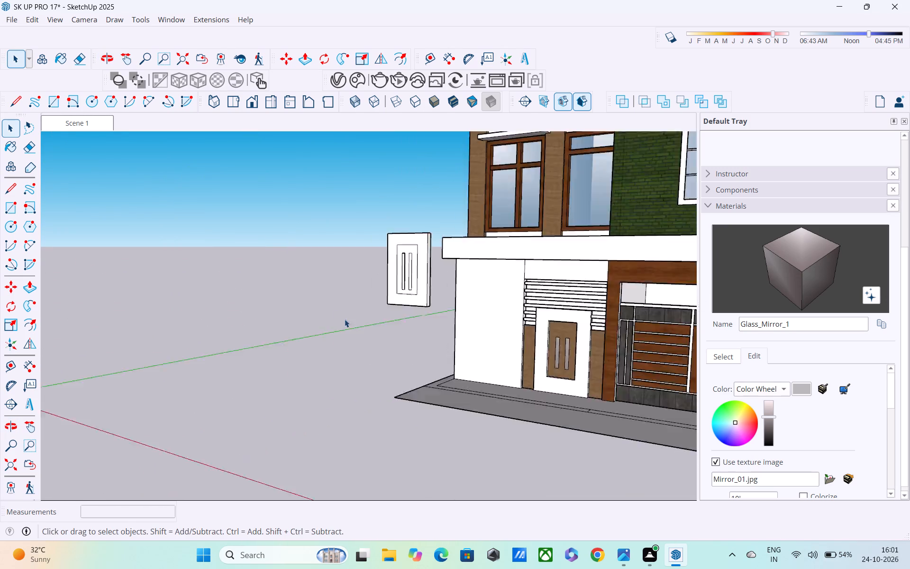
Examine the ground-floor façade and the plain wall panel beside the door recess from several angles.
middle_click_drag(422, 338, 550, 318)
scroll(559, 302, "up", 5)
middle_click_drag(559, 301, 554, 329)
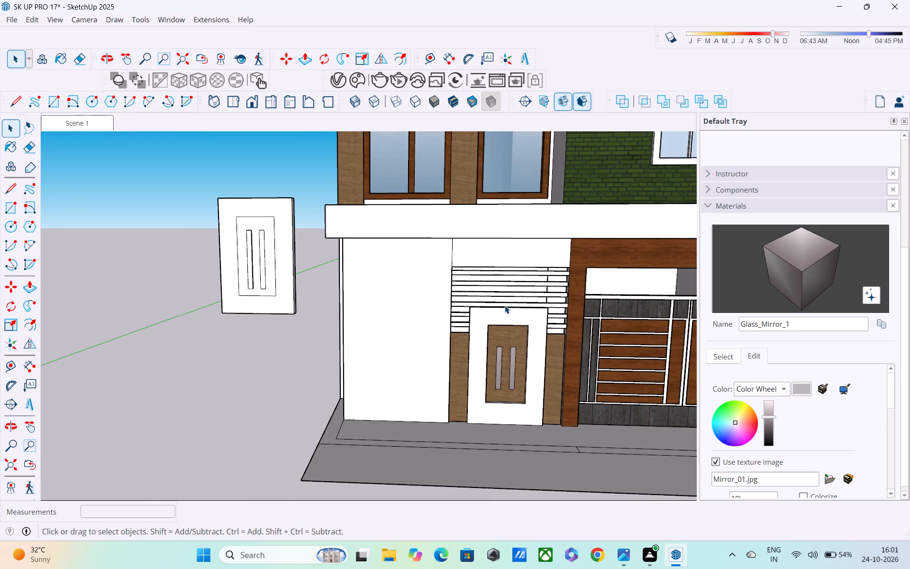
middle_click_drag(505, 305, 401, 215)
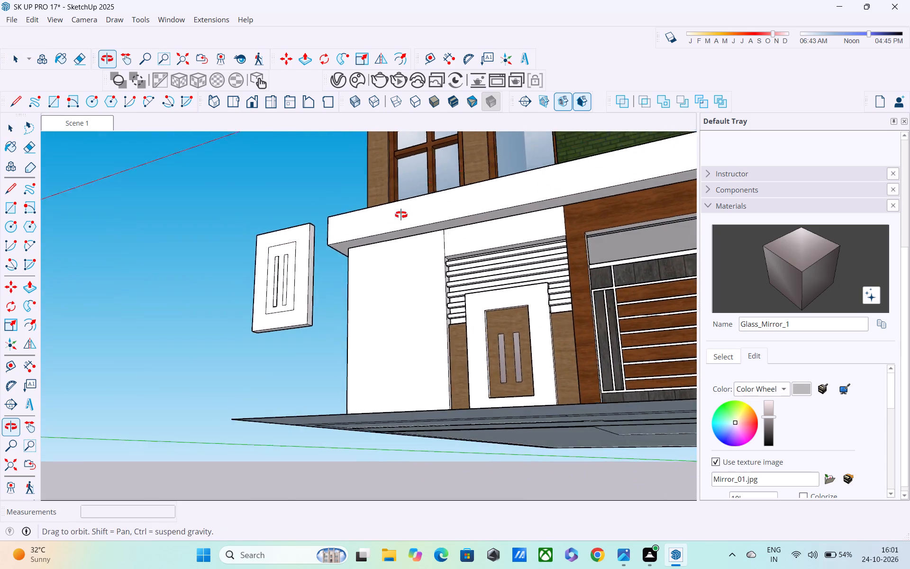
middle_click_drag(401, 215, 388, 264)
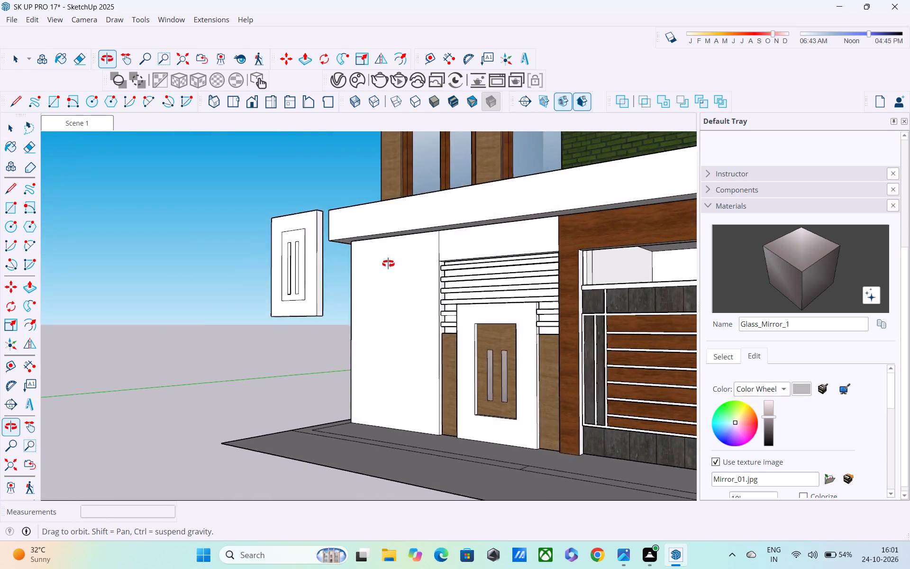
middle_click_drag(388, 264, 432, 268)
left_click(437, 278)
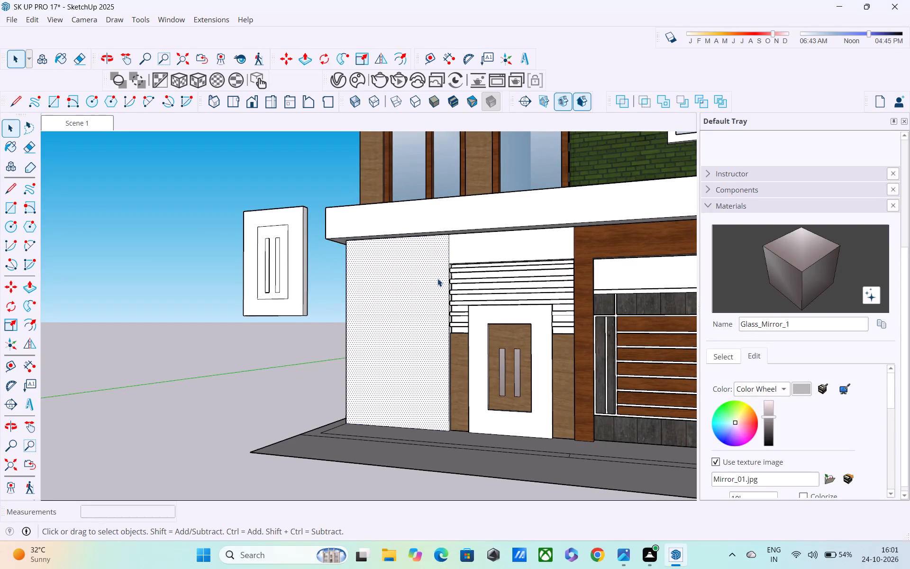
middle_click_drag(451, 308, 625, 352)
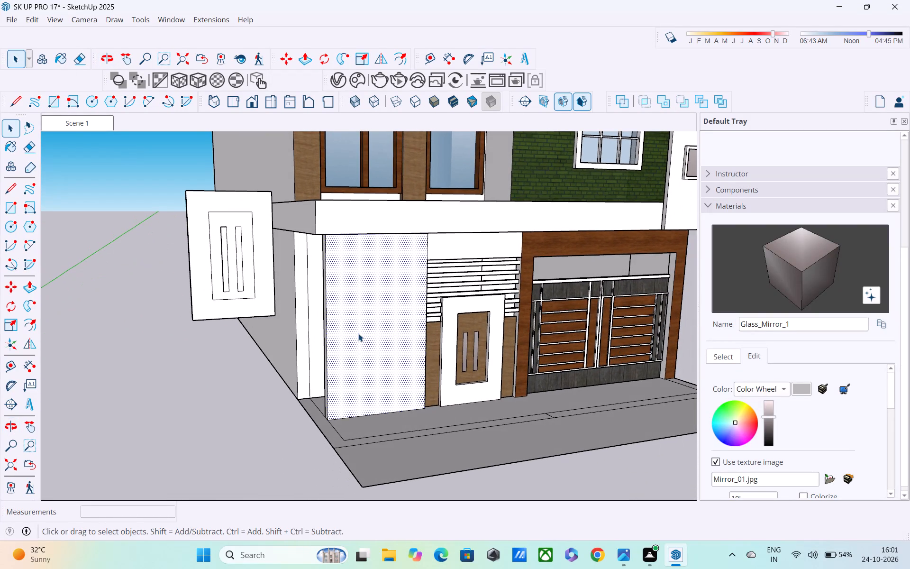
scroll(358, 333, "down", 3)
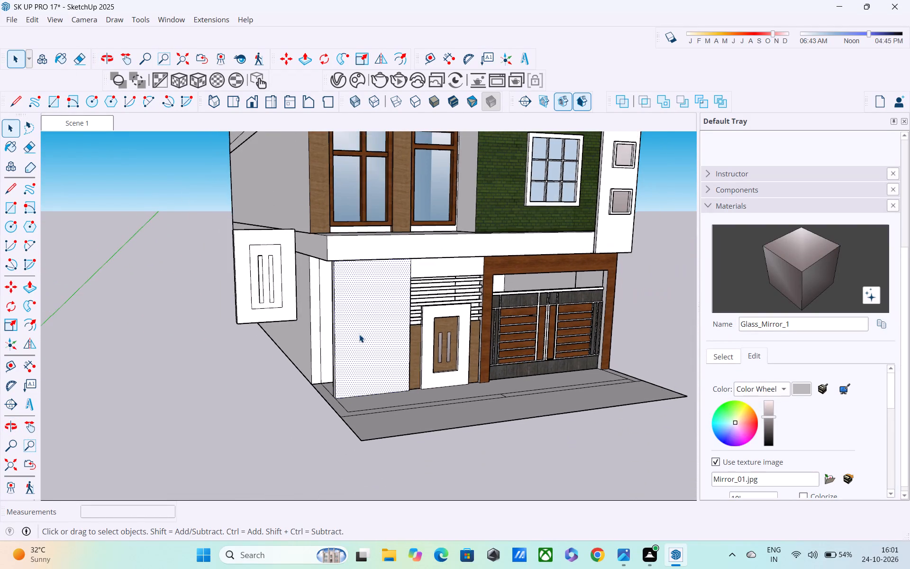
middle_click_drag(359, 334, 428, 321)
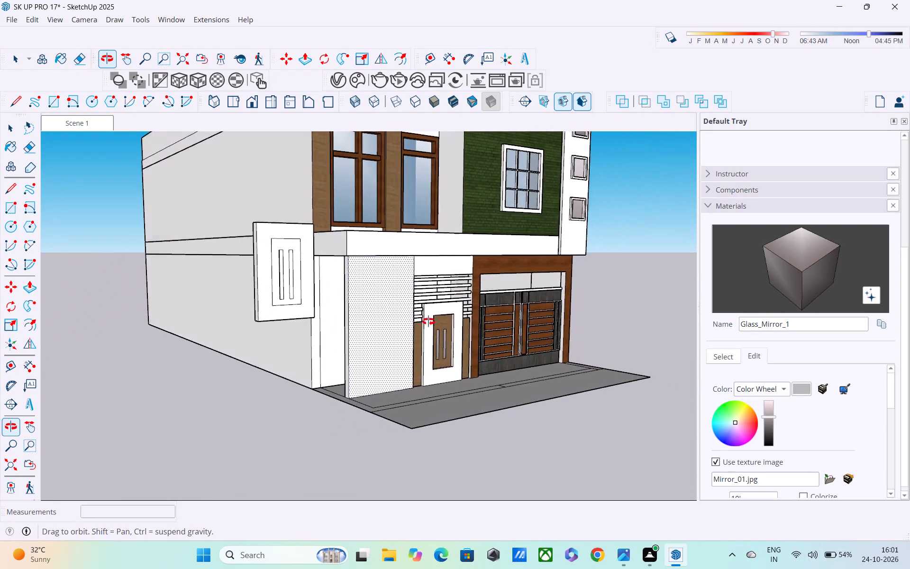
middle_click_drag(428, 321, 464, 344)
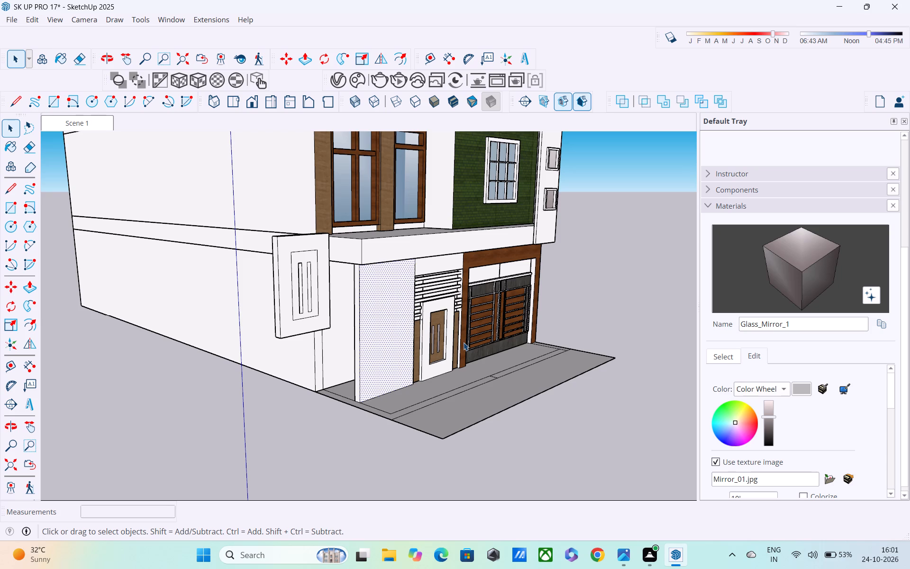
Look over the whole house from the front and the gate-side wall to check the façade.
scroll(464, 343, "down", 5)
middle_click_drag(555, 305, 329, 281)
scroll(337, 283, "down", 2)
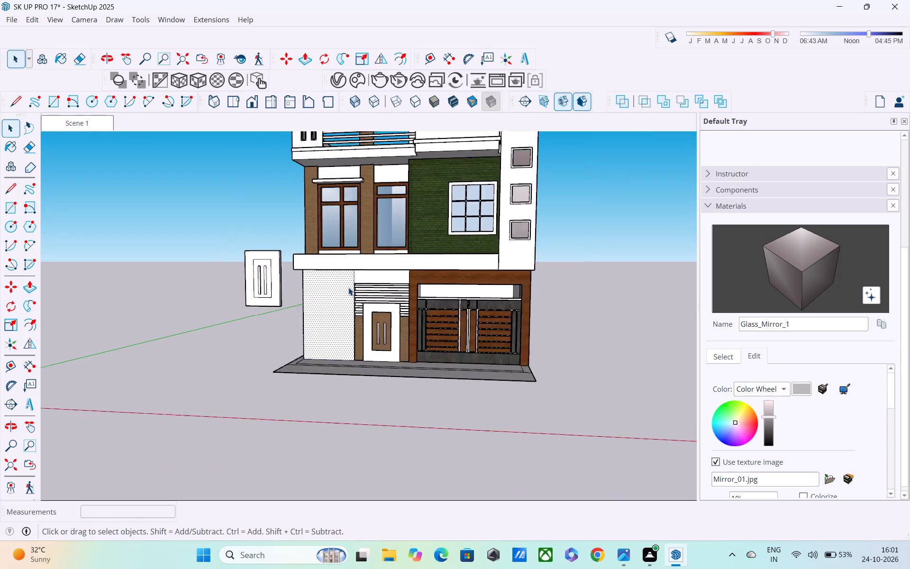
scroll(348, 287, "down", 2)
middle_click_drag(427, 311, 283, 325)
scroll(295, 318, "up", 1)
scroll(352, 299, "down", 5)
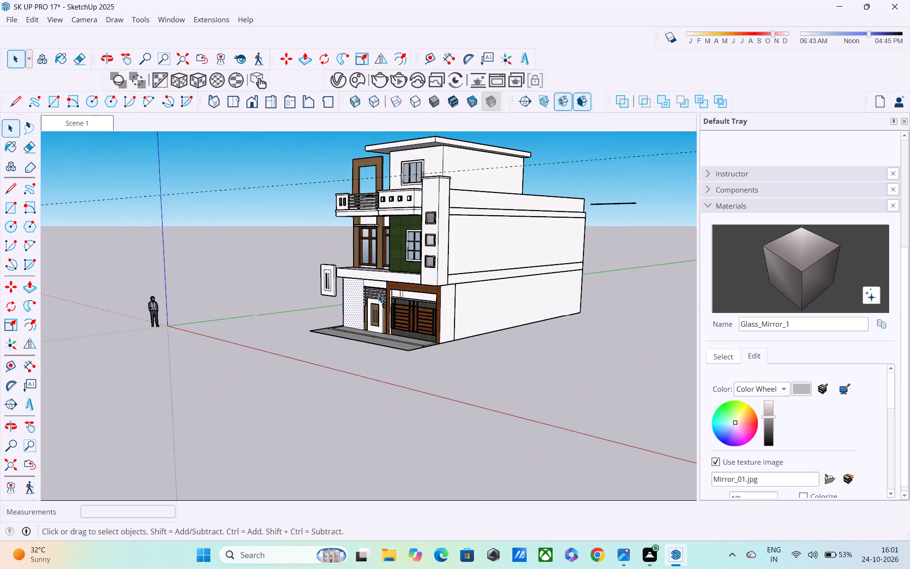
middle_click_drag(385, 293, 636, 299)
scroll(428, 260, "up", 5)
scroll(387, 243, "up", 3)
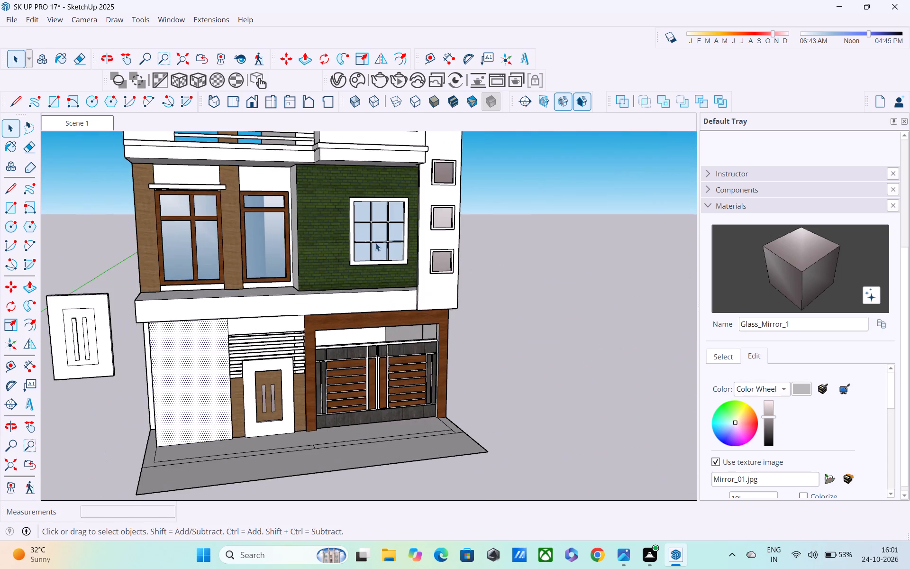
middle_click_drag(369, 257, 241, 322)
scroll(268, 290, "down", 5)
middle_click_drag(292, 288, 355, 196)
scroll(310, 327, "up", 5)
middle_click_drag(388, 280, 113, 279)
scroll(480, 278, "up", 3)
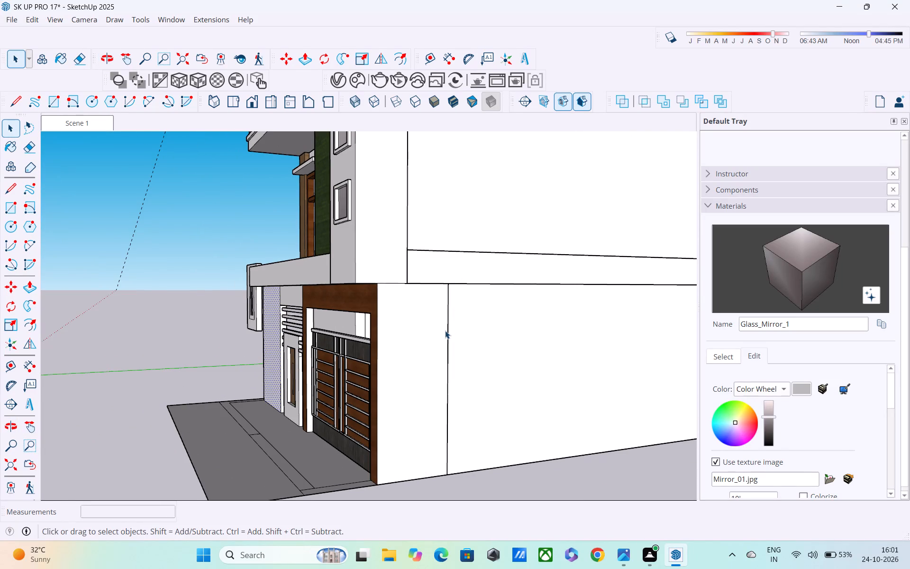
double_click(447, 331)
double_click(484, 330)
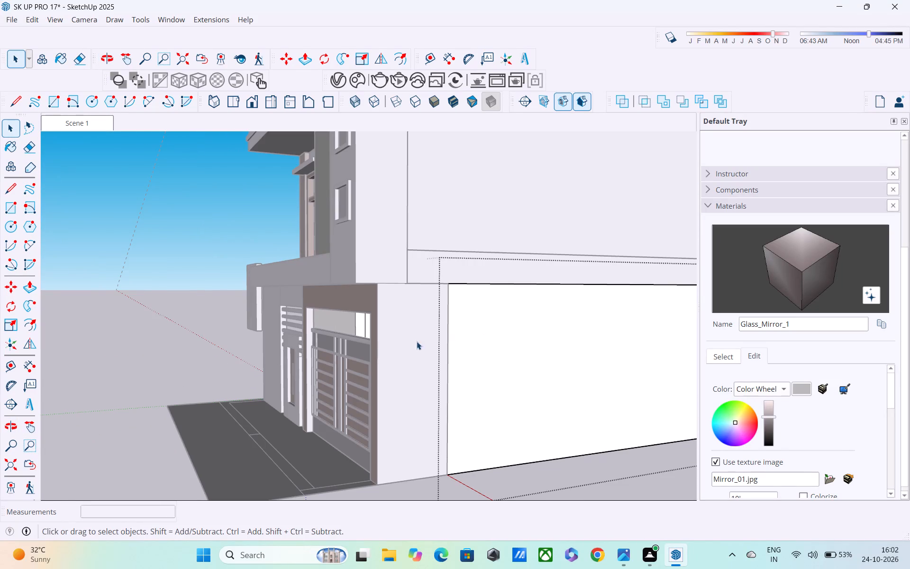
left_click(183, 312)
Examine the front façade around the barred door recess and the plain wall panel.
middle_click_drag(234, 324, 471, 321)
scroll(354, 321, "down", 5)
middle_click_drag(284, 333, 320, 300)
scroll(320, 300, "up", 4)
scroll(263, 329, "up", 4)
scroll(256, 327, "down", 2)
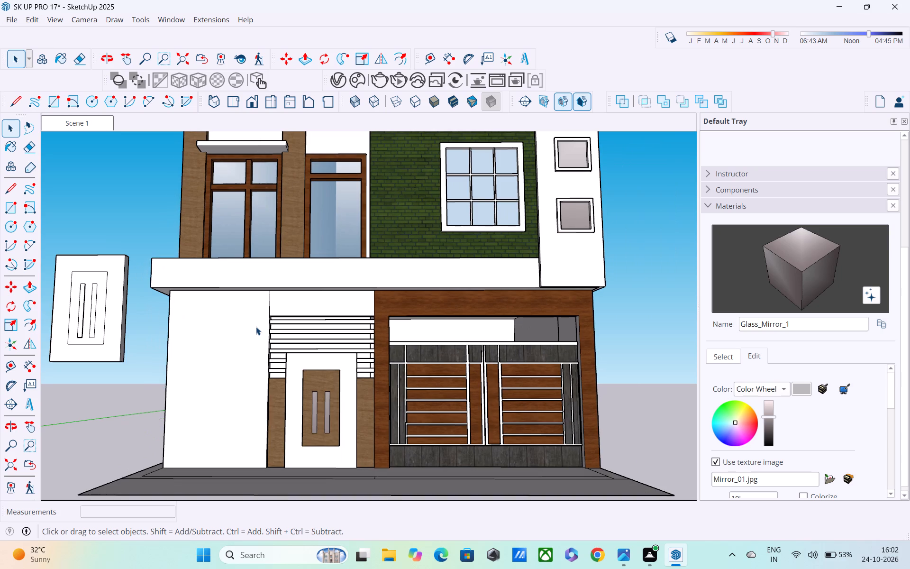
scroll(256, 326, "down", 2)
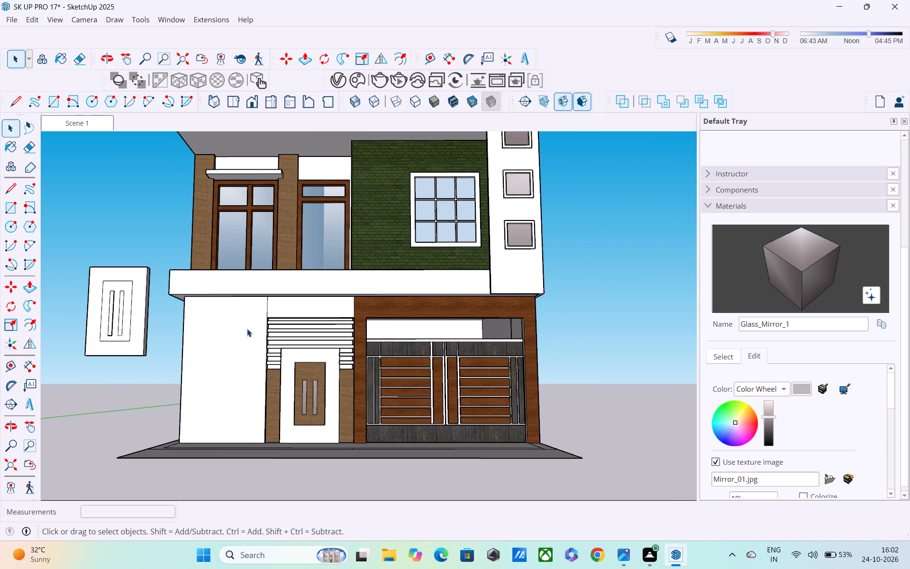
middle_click_drag(247, 329, 384, 381)
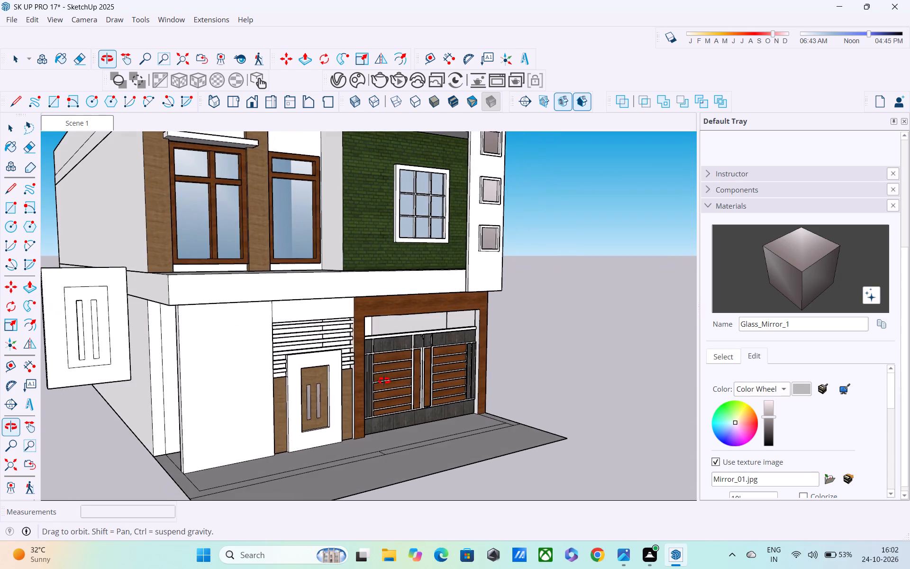
middle_click_drag(384, 381, 279, 392)
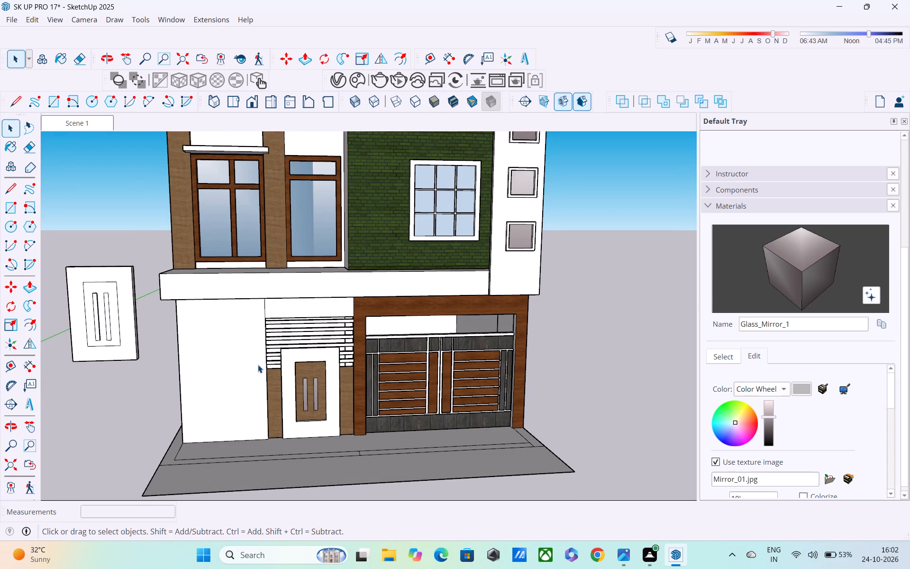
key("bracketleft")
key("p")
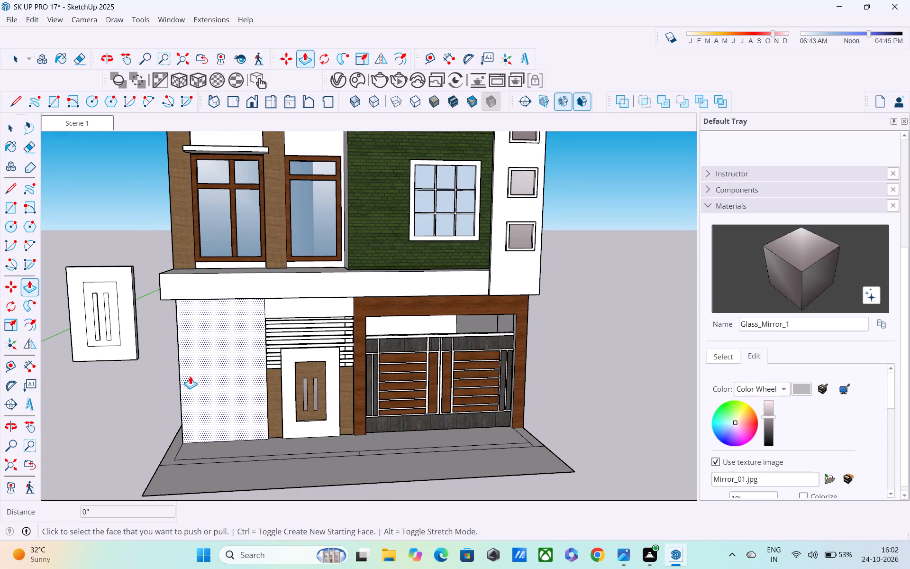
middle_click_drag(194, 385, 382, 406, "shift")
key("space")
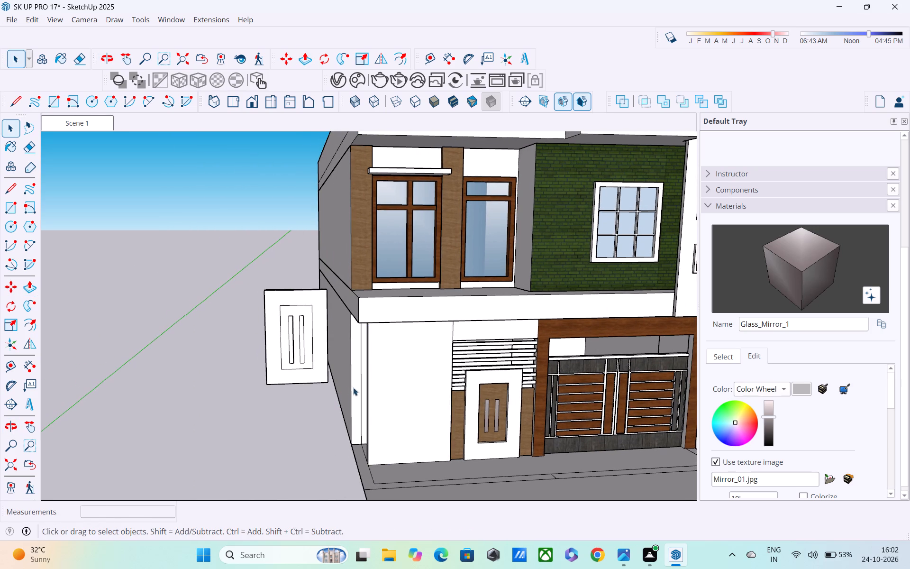
Examine the wall group beside the plain panel and the slab corner above it from several angles.
left_click(357, 398)
middle_click_drag(344, 446, 378, 486)
scroll(391, 473, "up", 2)
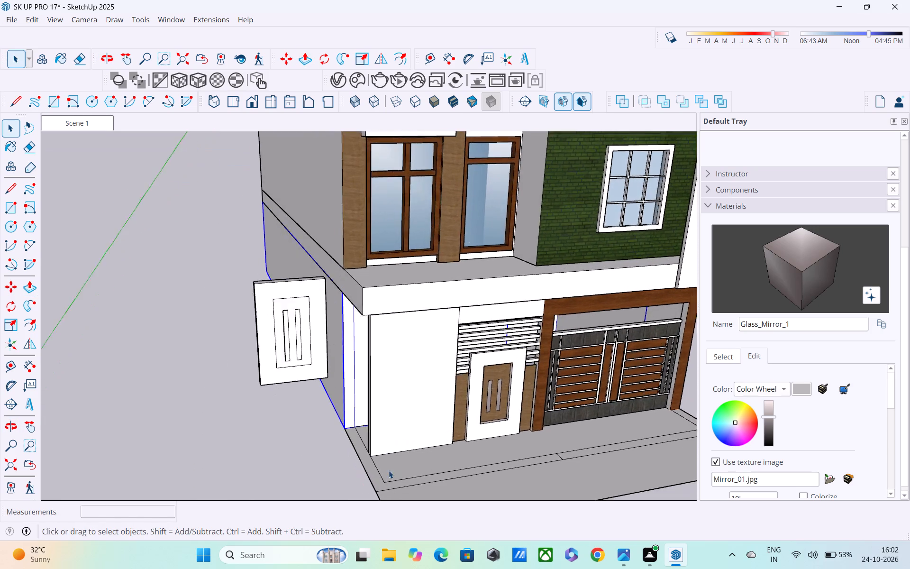
scroll(389, 470, "up", 2)
middle_click_drag(355, 452, 325, 437)
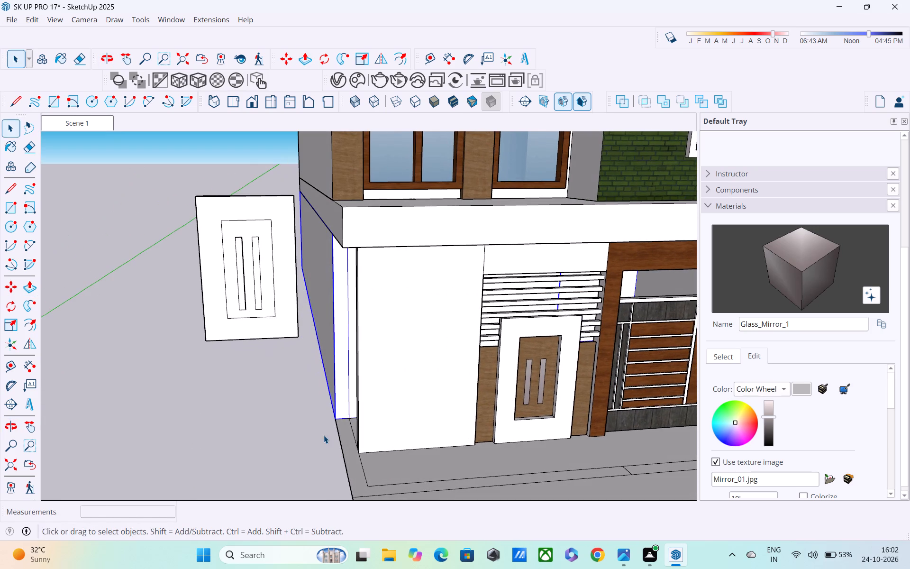
key("space")
left_click(237, 406)
middle_click_drag(271, 409, 256, 385)
scroll(305, 380, "up", 3)
scroll(311, 388, "down", 3)
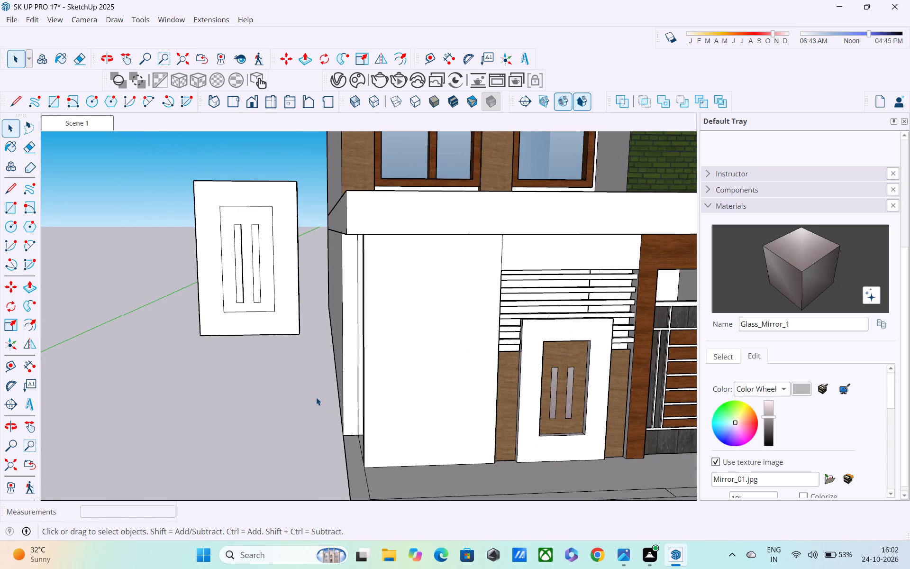
scroll(315, 400, "down", 2)
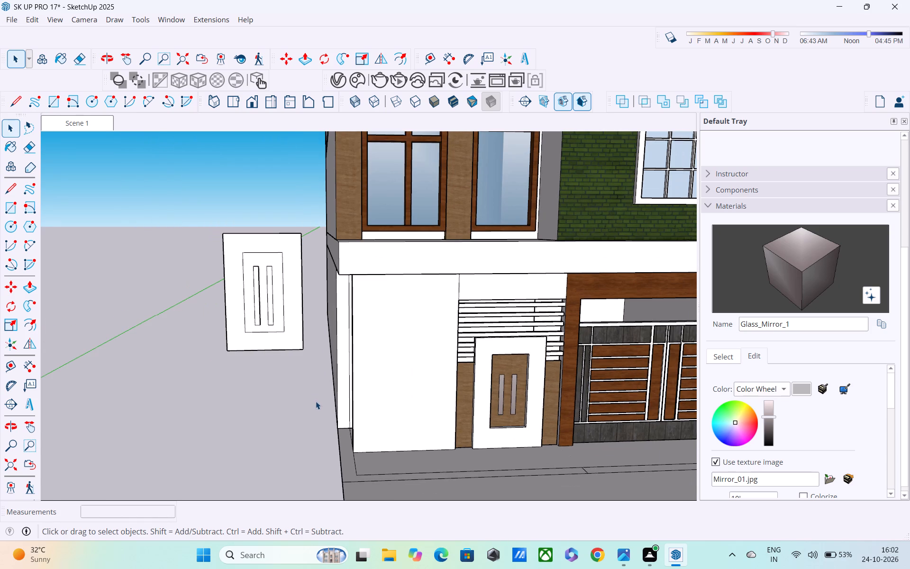
Push/Pull the plain wall panel beside the door recess outward about 7".
double_click(371, 357)
middle_click_drag(390, 364, 380, 318)
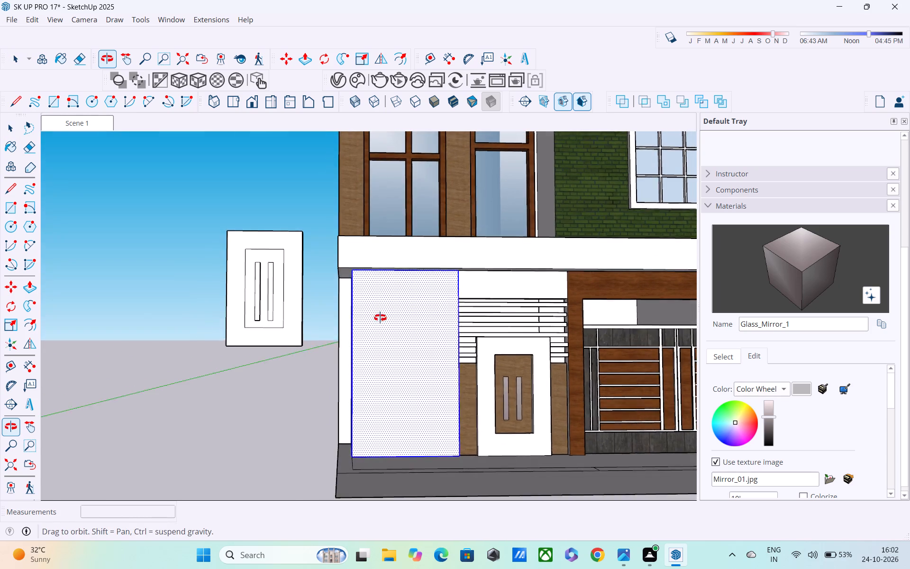
middle_click_drag(380, 318, 482, 362)
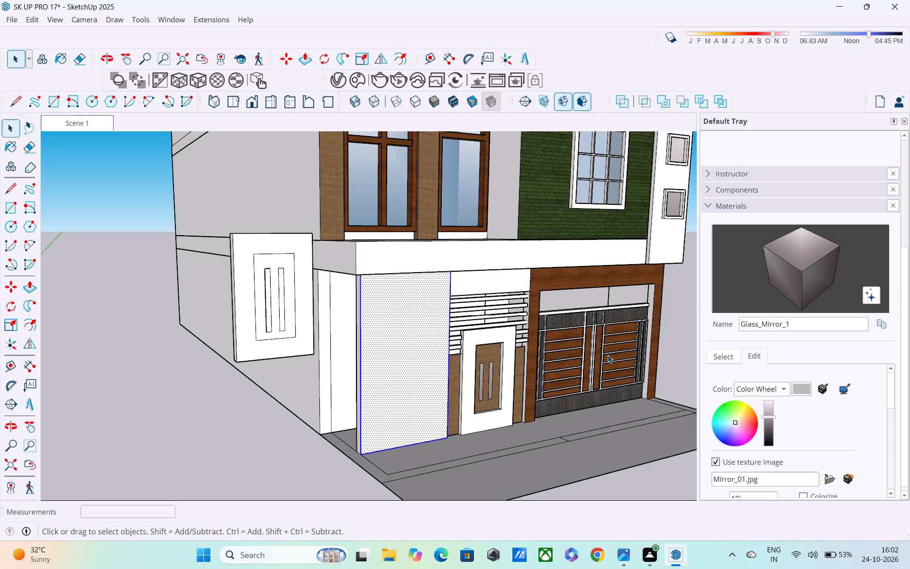
middle_click_drag(593, 354, 436, 345)
middle_click_drag(389, 343, 362, 342)
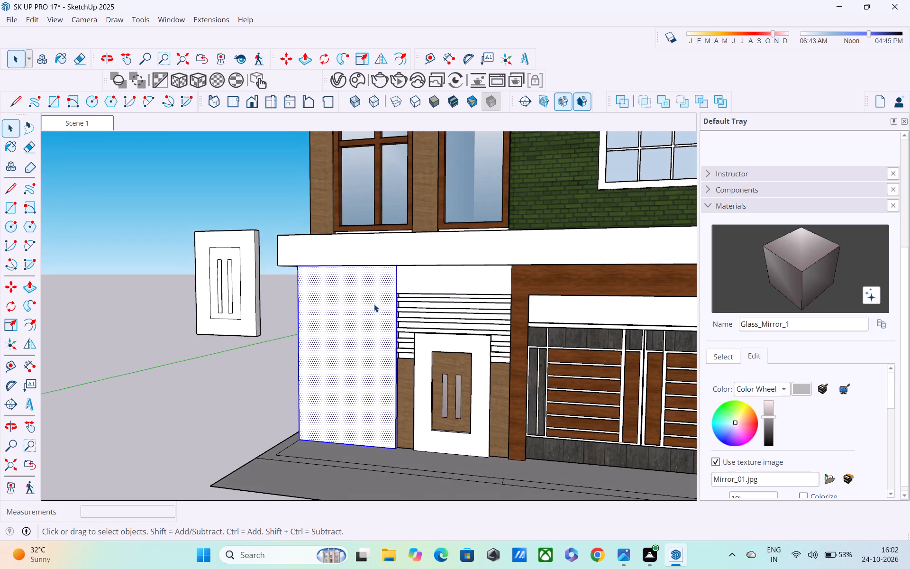
scroll(374, 303, "up", 1)
left_click(375, 302)
left_click(375, 305)
double_click(371, 325)
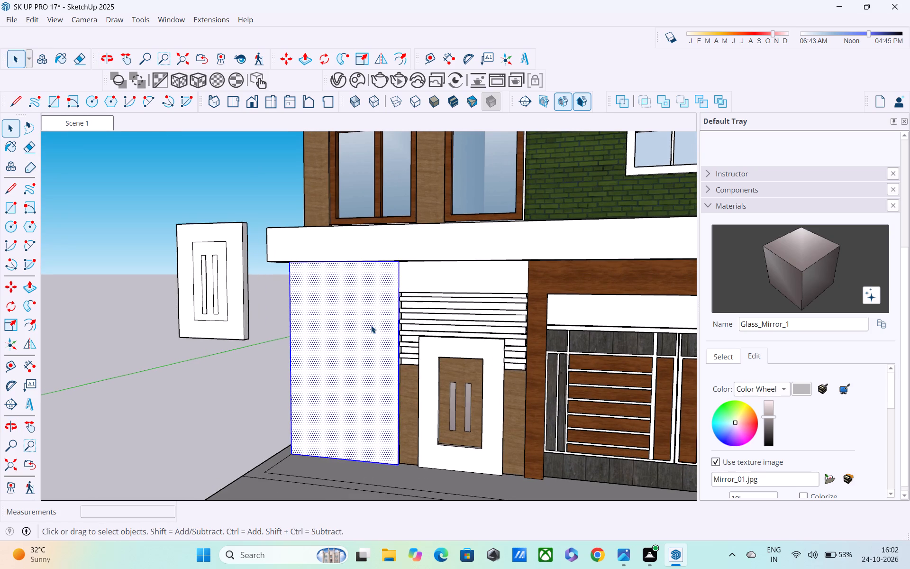
key("p")
left_click(369, 336)
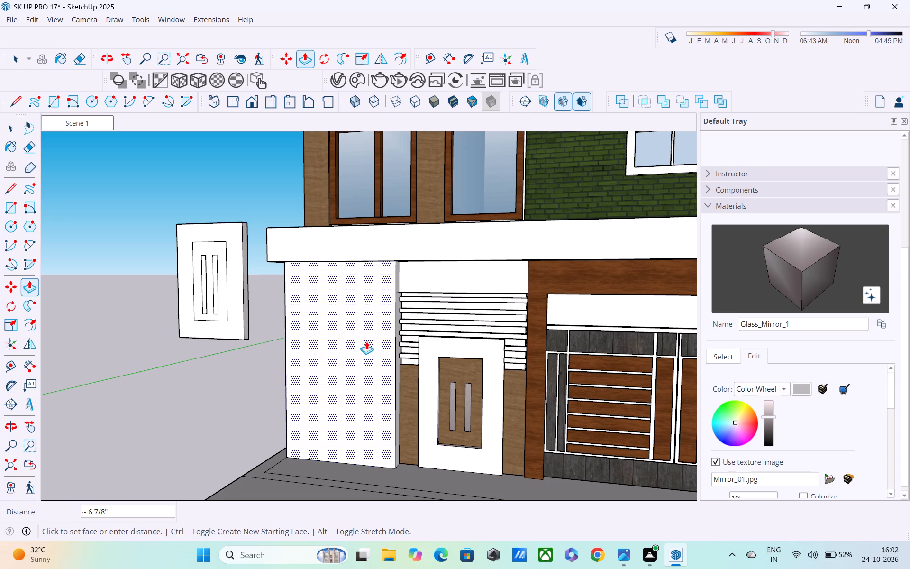
left_click(366, 341)
middle_click_drag(401, 347, 696, 356)
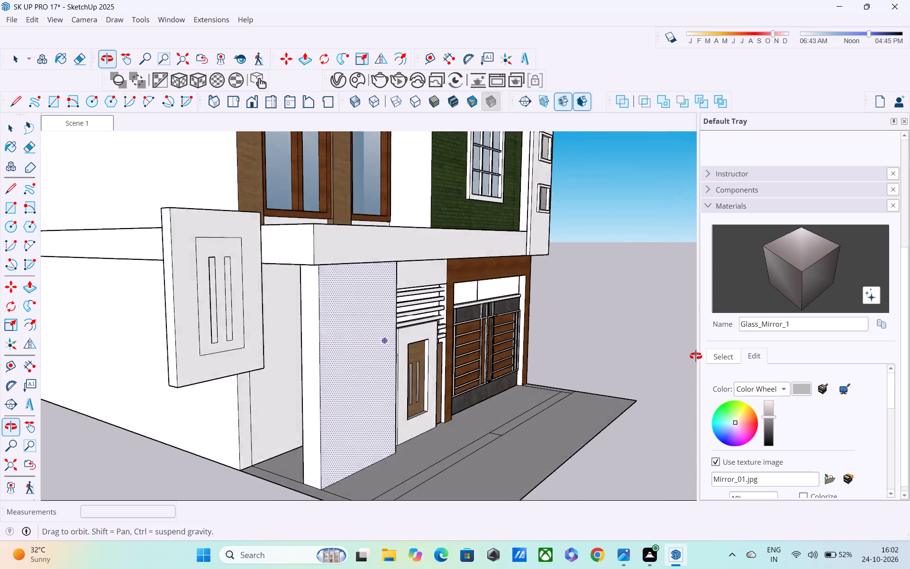
middle_click_drag(696, 356, 714, 346)
scroll(552, 359, "down", 1)
middle_click_drag(510, 366, 392, 372)
key("space")
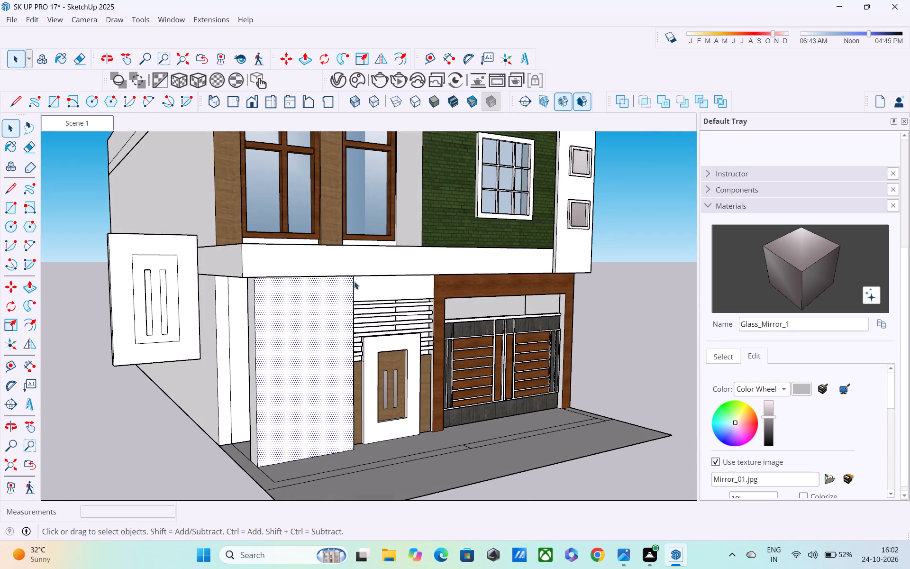
Open the first-floor slab group above the plain wall panel for editing.
double_click(356, 267)
middle_click_drag(368, 277, 270, 272)
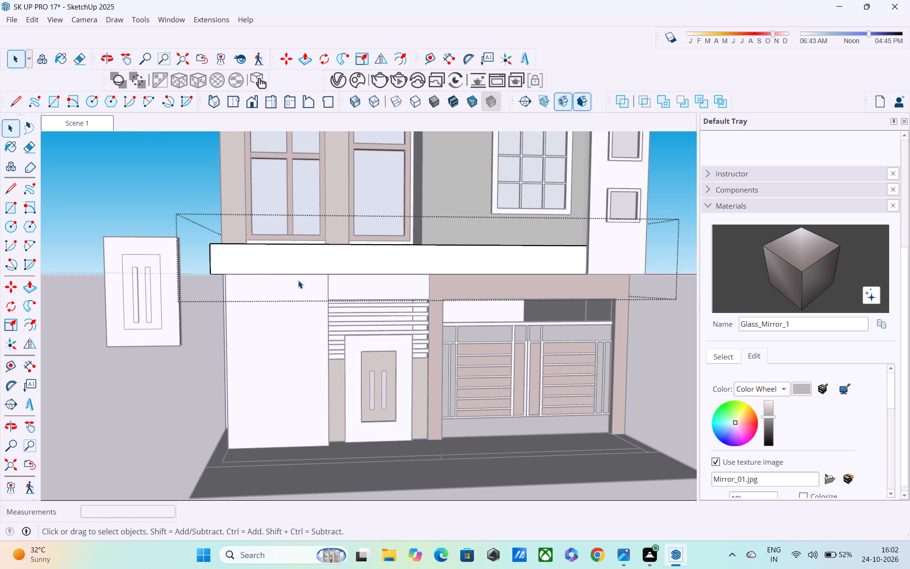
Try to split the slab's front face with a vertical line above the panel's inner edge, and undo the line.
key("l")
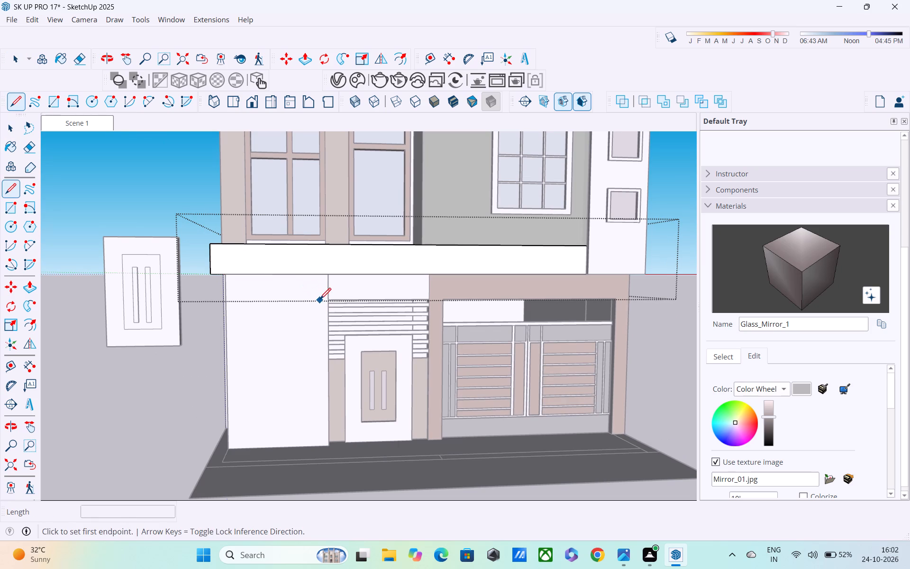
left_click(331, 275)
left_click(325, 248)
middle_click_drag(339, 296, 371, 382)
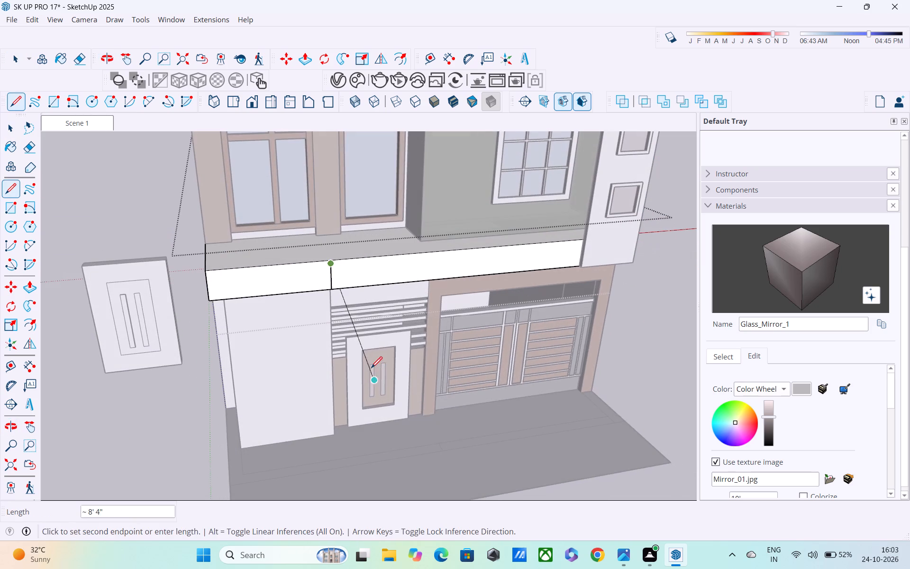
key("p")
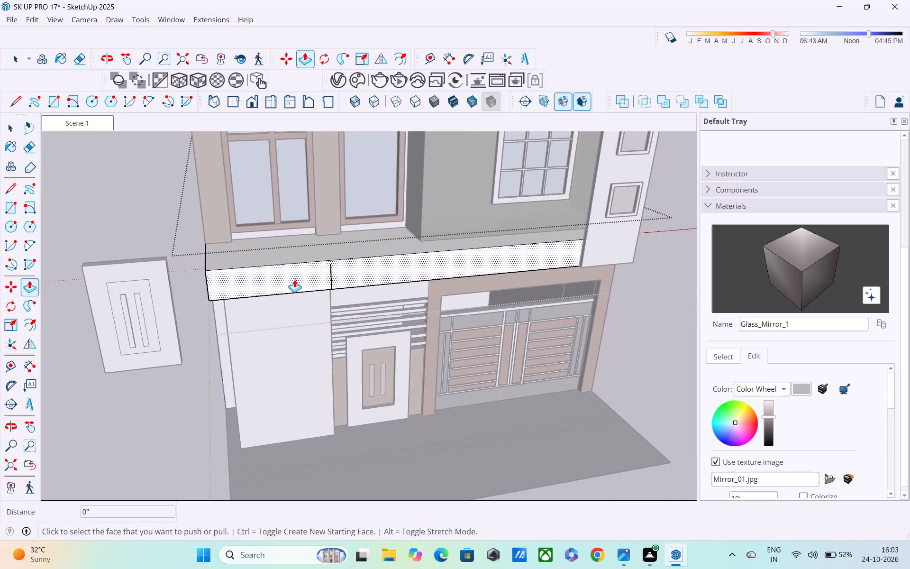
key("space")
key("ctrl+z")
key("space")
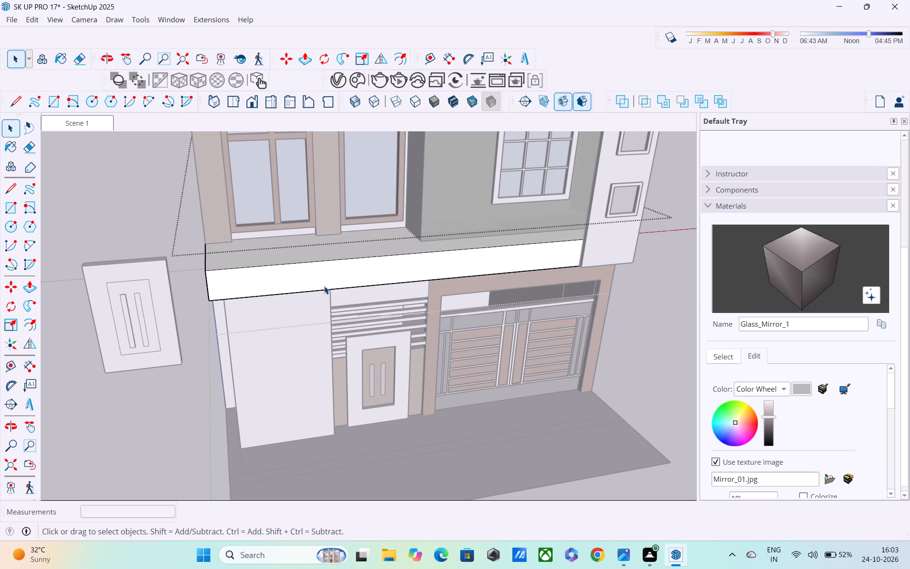
Split the slab's front face with a 1' 8" vertical line above the inner edge of the wall panel.
key("l")
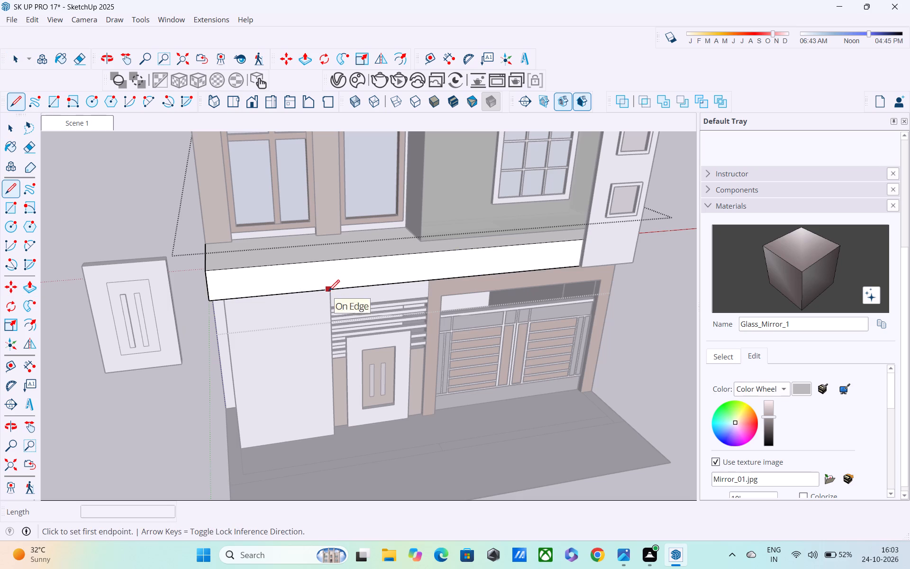
left_click(328, 292)
left_click(326, 263)
key("space")
Push the slab face section above the wall panel back about 2' 5/8" to form a notch, and exit the group.
left_click(306, 276)
key("p")
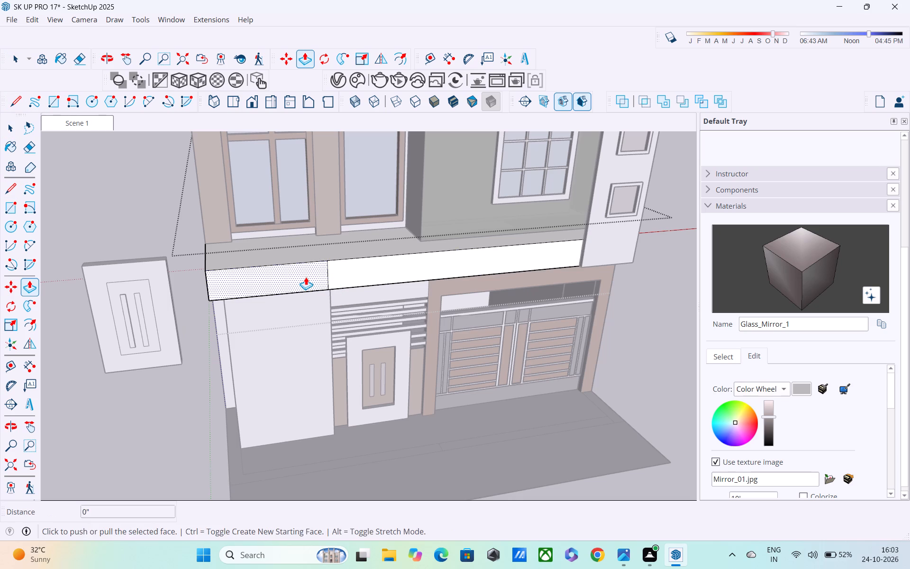
left_click(306, 277)
middle_click_drag(313, 277, 510, 283)
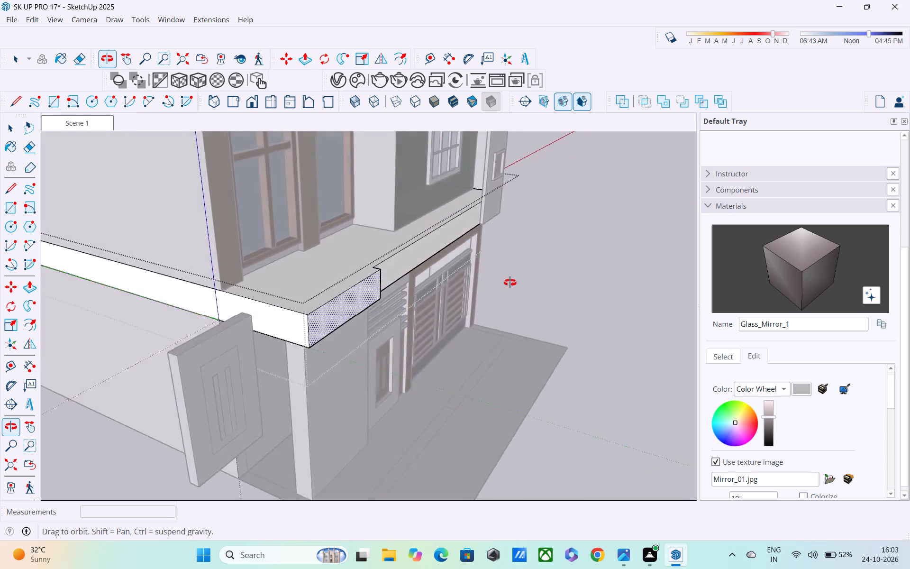
middle_click_drag(510, 283, 604, 262)
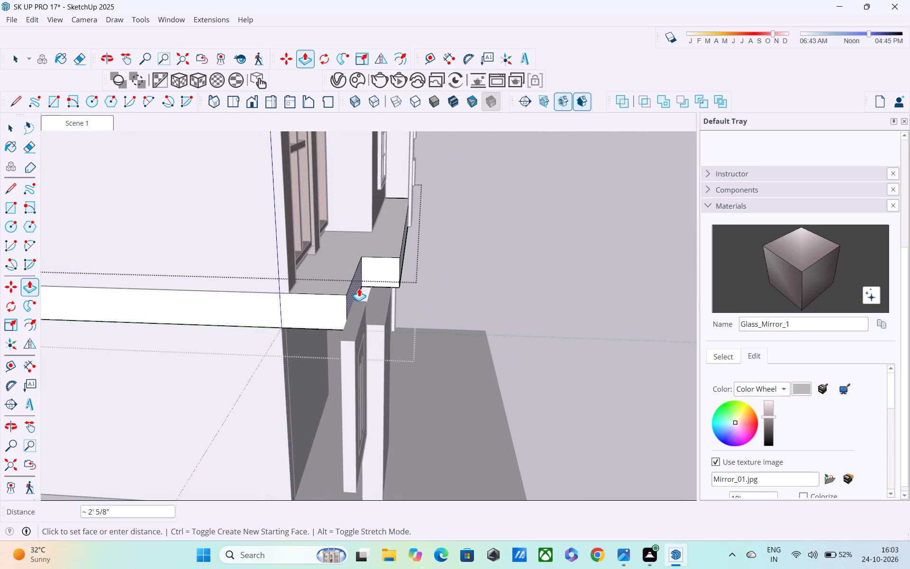
left_click(359, 288)
middle_click_drag(359, 288, 222, 282)
scroll(222, 278, "down", 1)
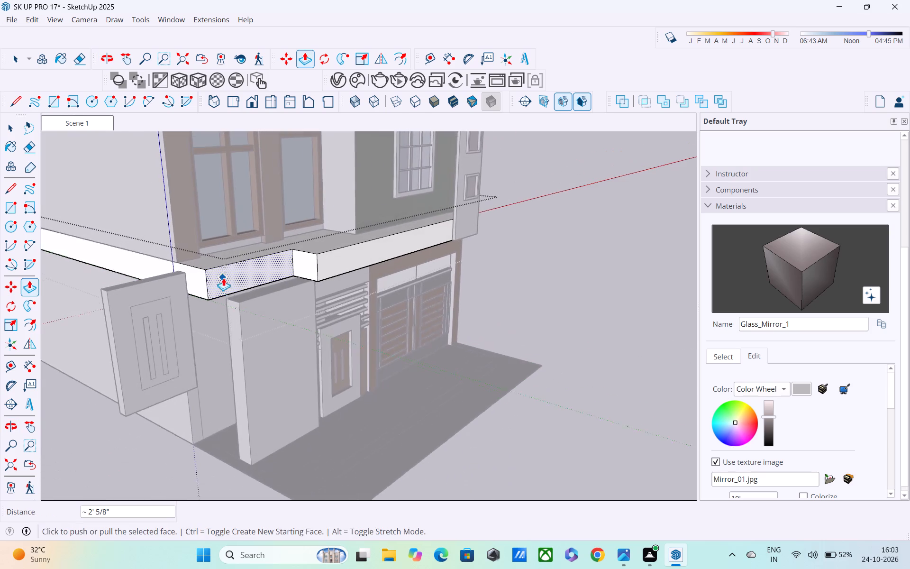
scroll(223, 278, "down", 1)
middle_click_drag(273, 302, 258, 343)
key("space")
left_click(576, 282)
middle_click_drag(291, 306, 374, 303)
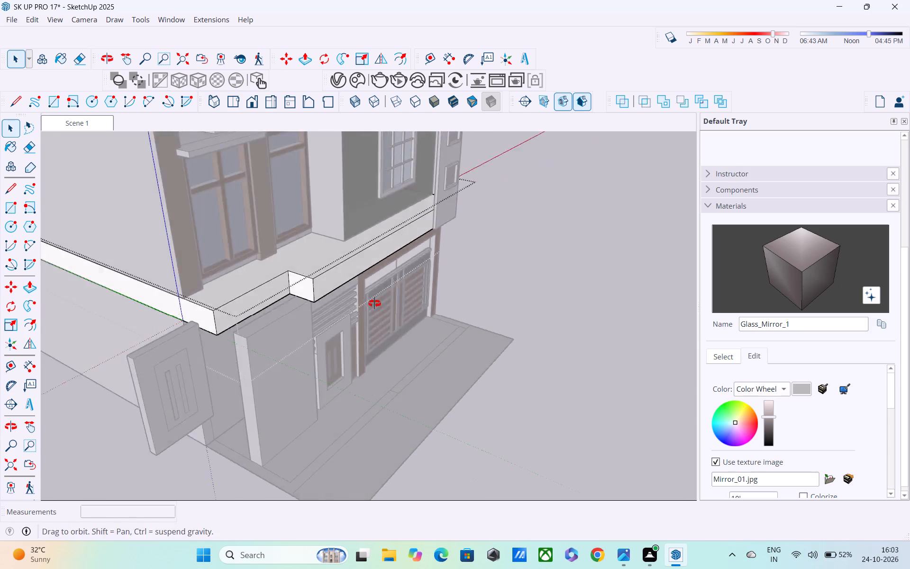
middle_click_drag(374, 303, 384, 301)
left_click(466, 255)
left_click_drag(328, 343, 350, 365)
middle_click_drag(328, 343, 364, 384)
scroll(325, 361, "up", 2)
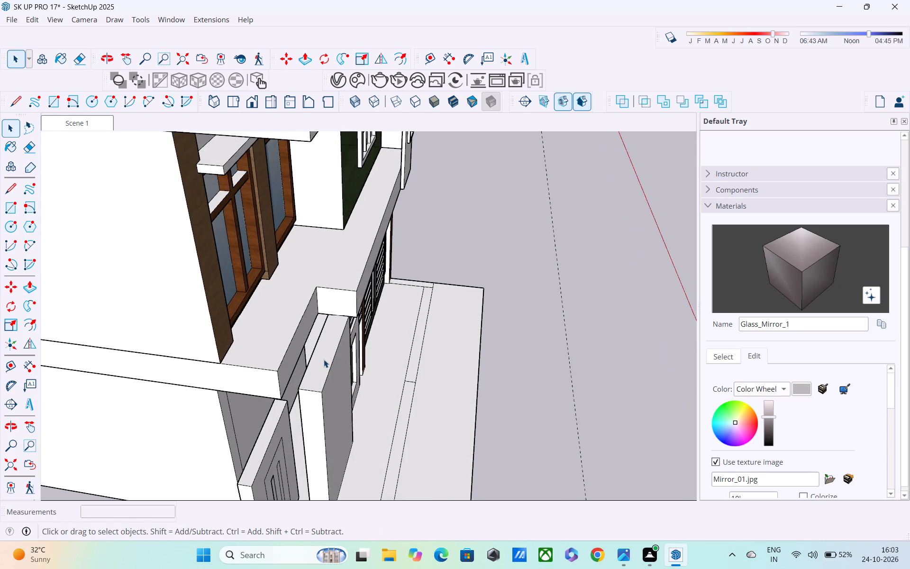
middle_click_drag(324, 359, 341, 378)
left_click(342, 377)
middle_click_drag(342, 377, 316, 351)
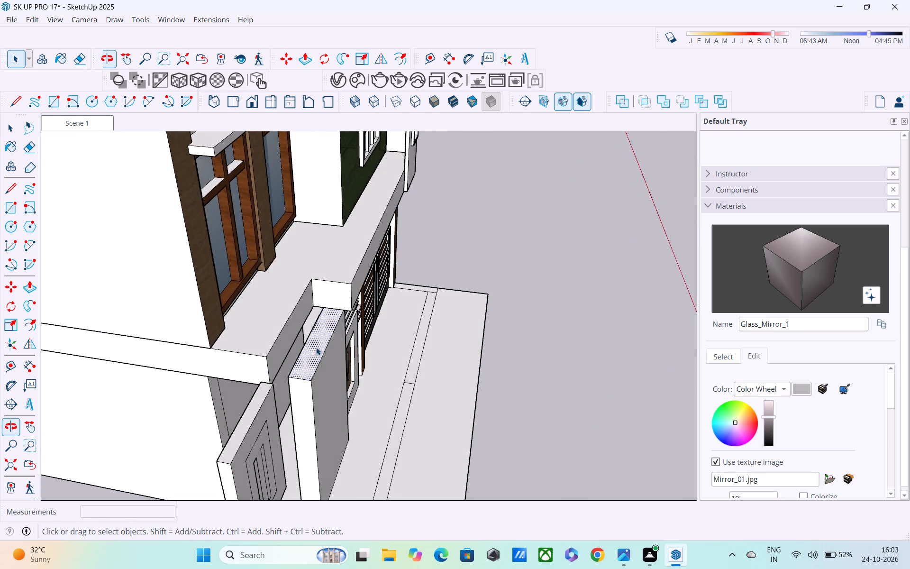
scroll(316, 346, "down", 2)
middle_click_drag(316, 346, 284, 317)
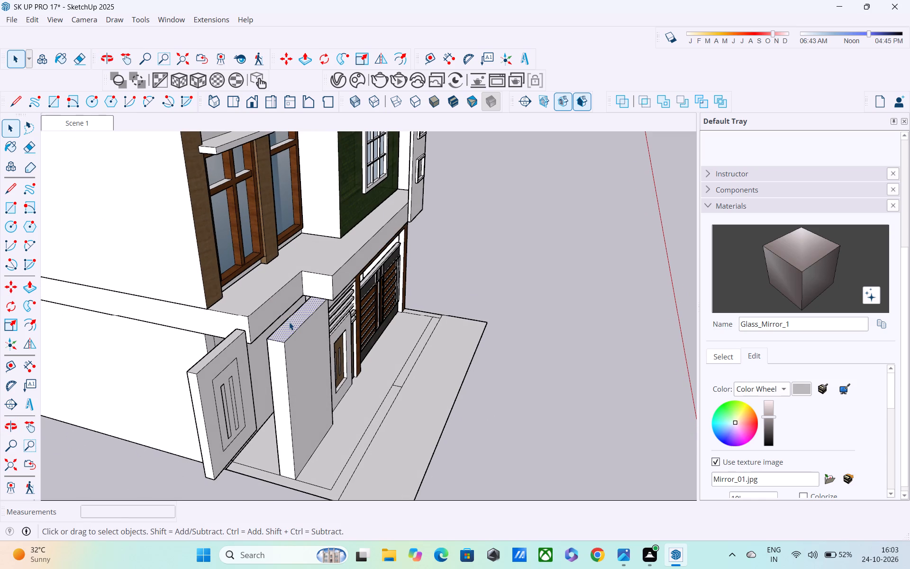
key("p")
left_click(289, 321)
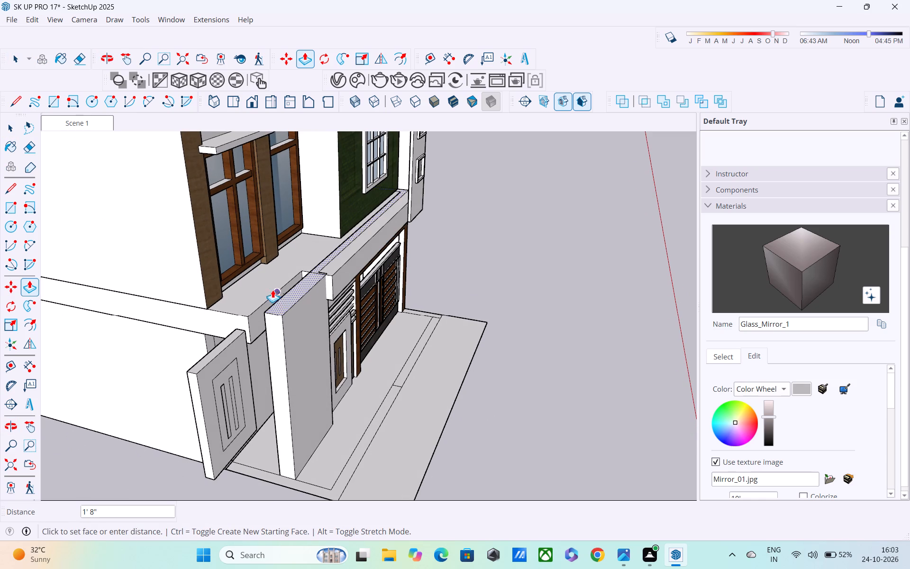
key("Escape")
Draw a line about 1' 7/8" long across the panel's top at the slab notch to separate the panel's top face.
middle_click_drag(315, 322, 301, 319)
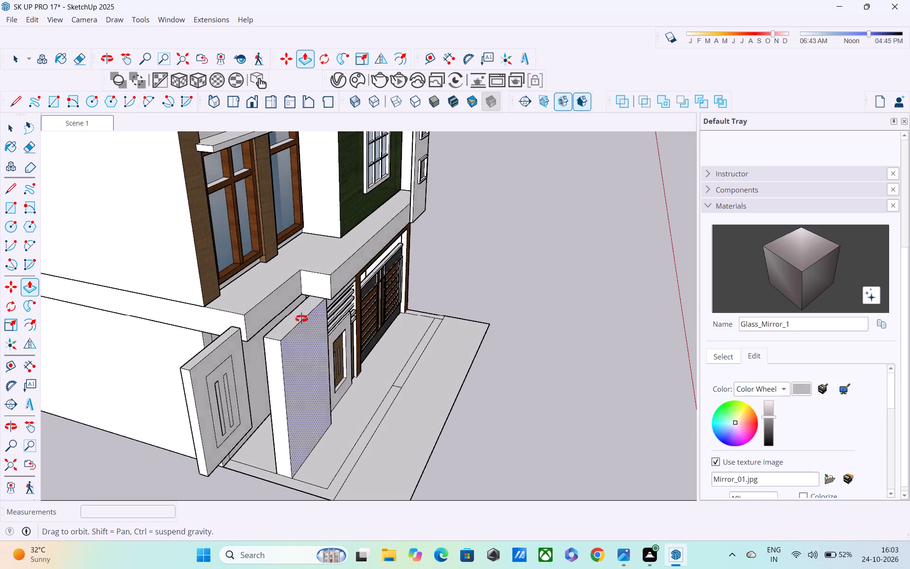
middle_click_drag(301, 319, 141, 290)
key("l")
scroll(242, 282, "up", 2)
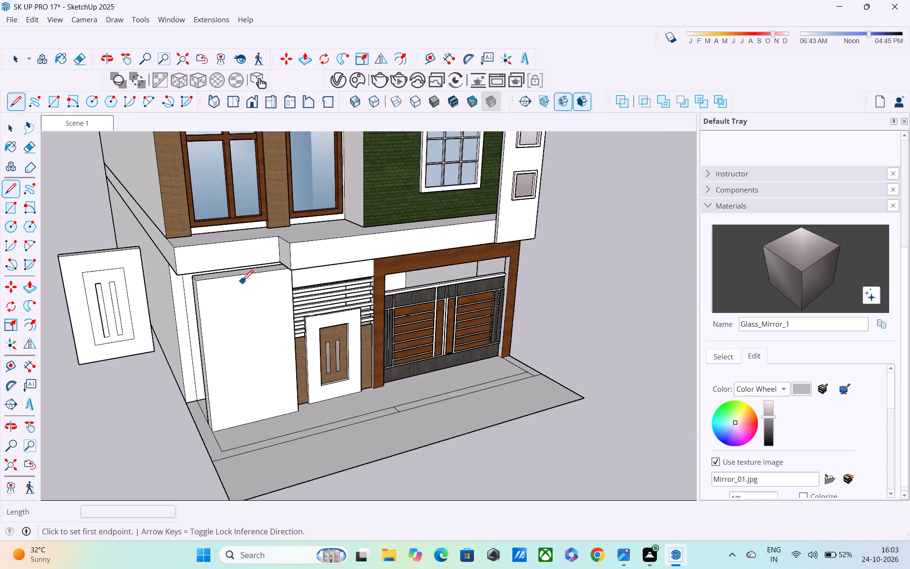
middle_click_drag(267, 269, 323, 344)
scroll(304, 309, "up", 4)
left_click(291, 287)
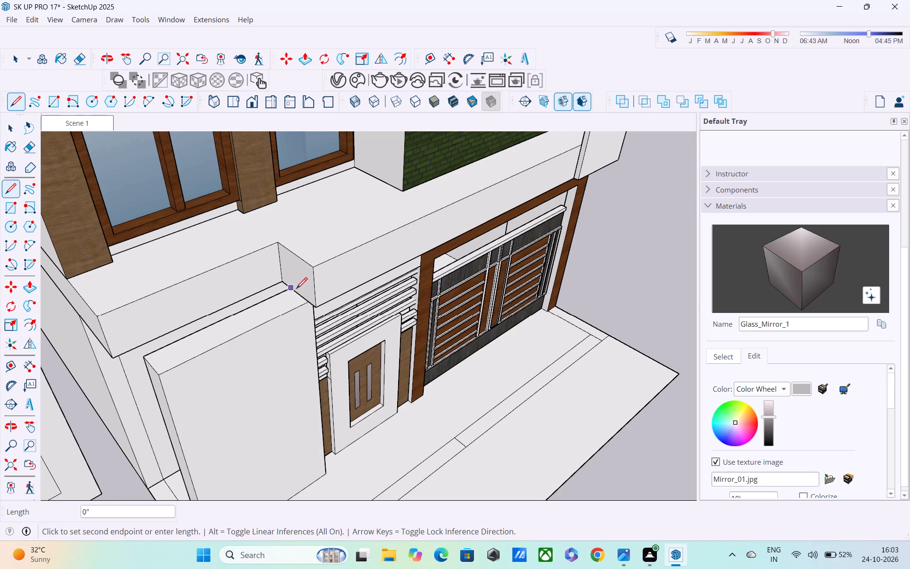
left_click(308, 304)
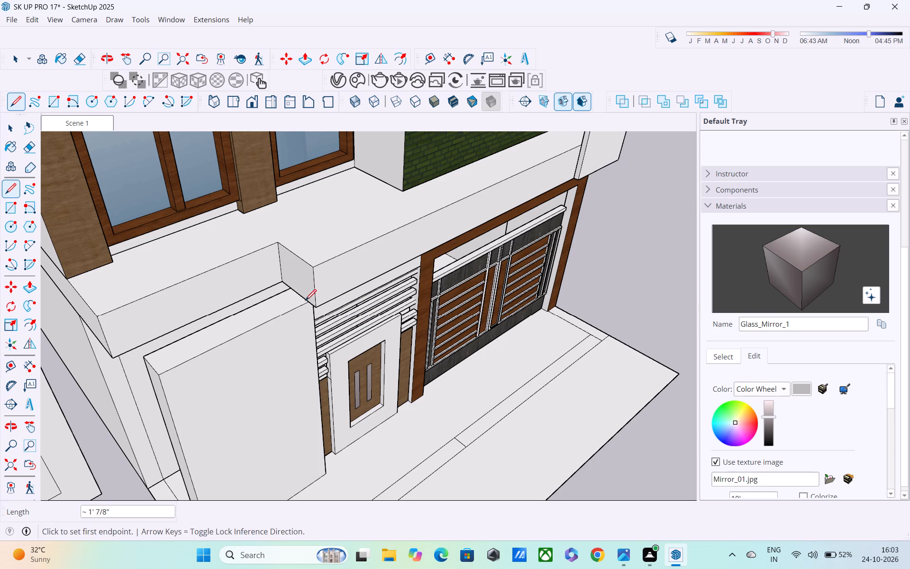
left_click(295, 290)
left_click(308, 306)
key("space")
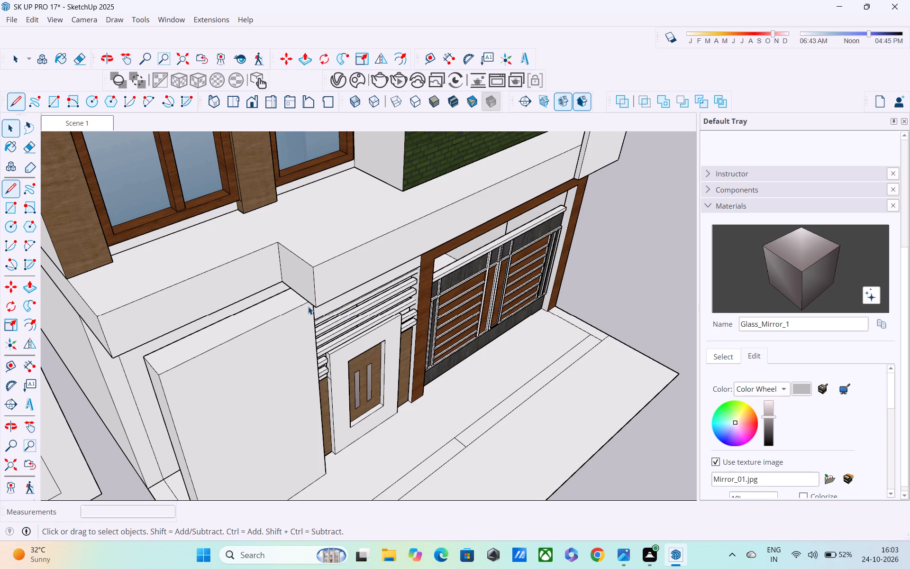
Pull the wall panel's top face up 1' 8" through the notch, level with the top of the slab.
key("p")
left_click(283, 302)
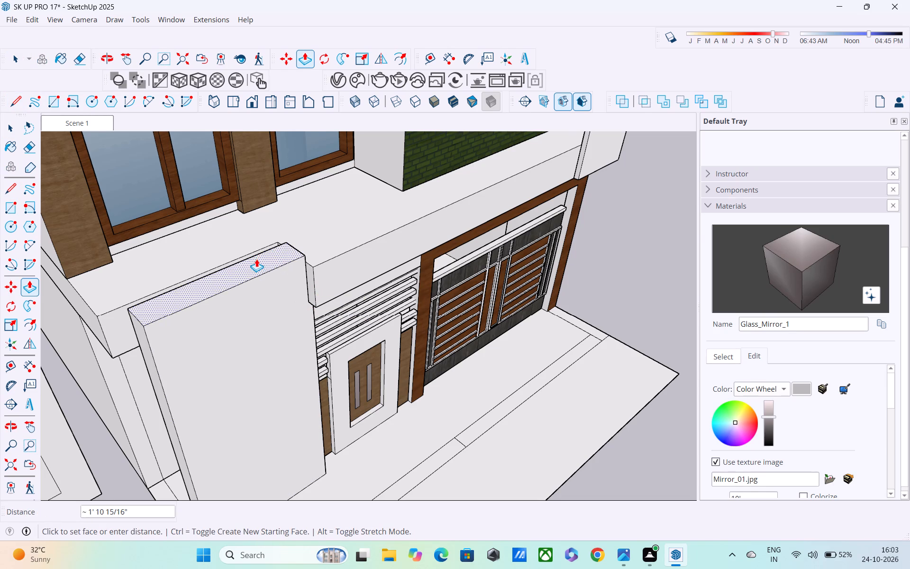
middle_click_drag(256, 259, 180, 175)
scroll(193, 180, "down", 2)
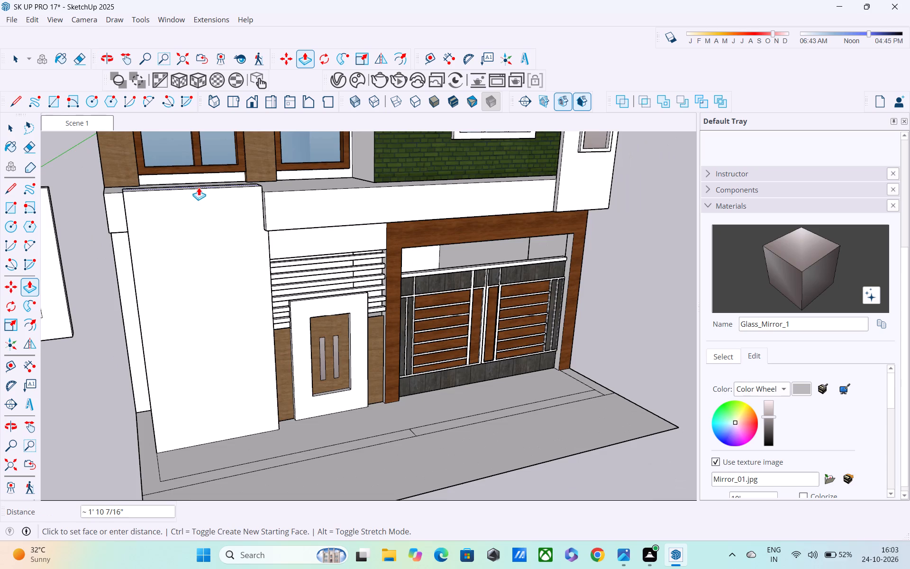
middle_click_drag(203, 193, 322, 341, "shift")
middle_click_drag(314, 324, 225, 284)
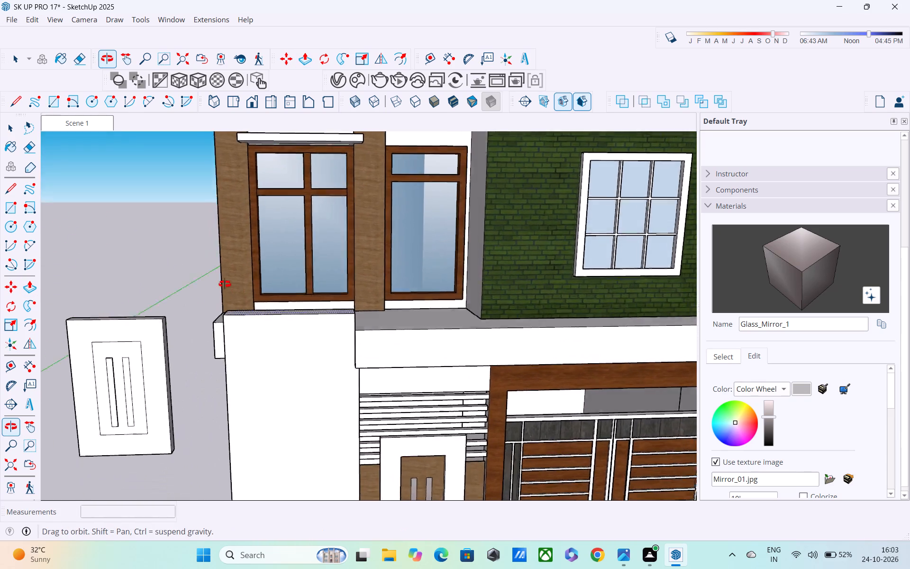
middle_click_drag(225, 284, 210, 247)
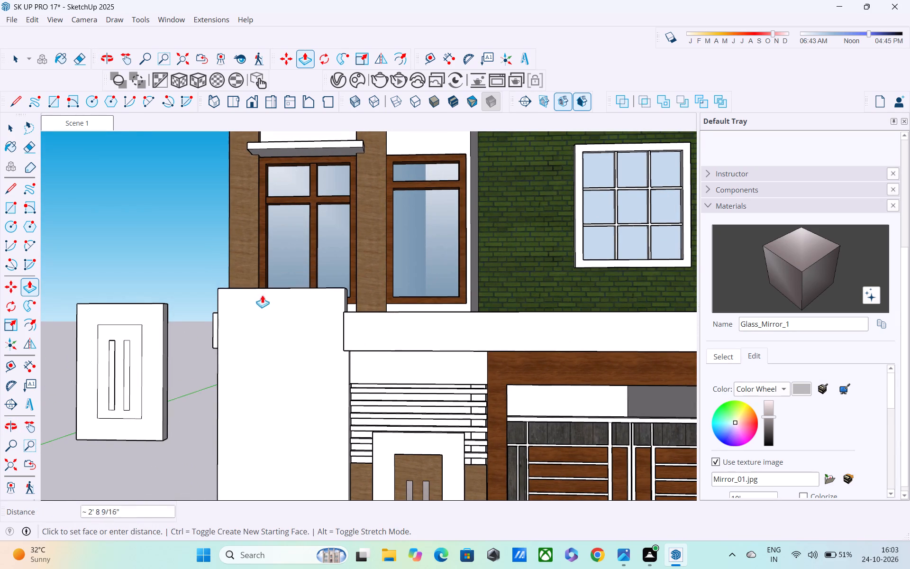
middle_click_drag(264, 296, 337, 354, "shift")
middle_click_drag(338, 354, 344, 359, "shift")
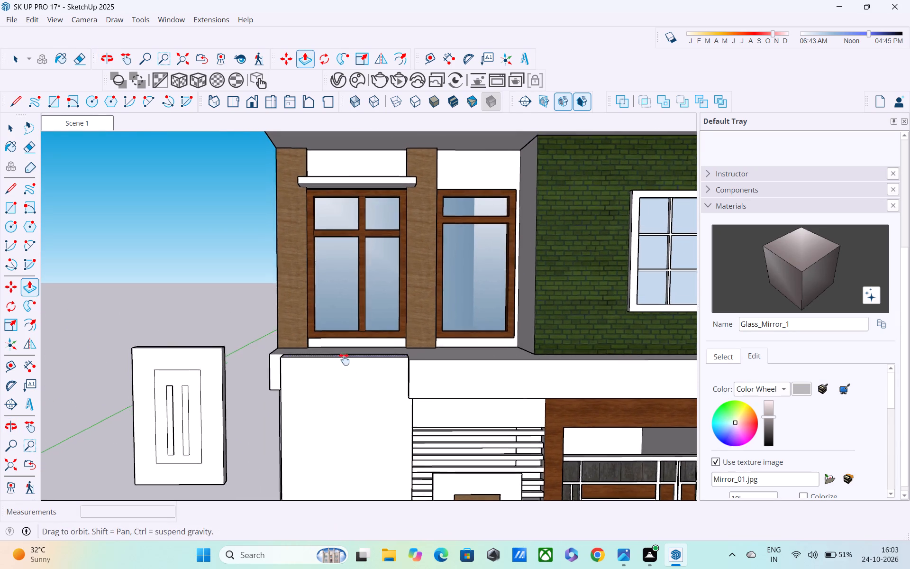
middle_click_drag(344, 359, 364, 386, "shift")
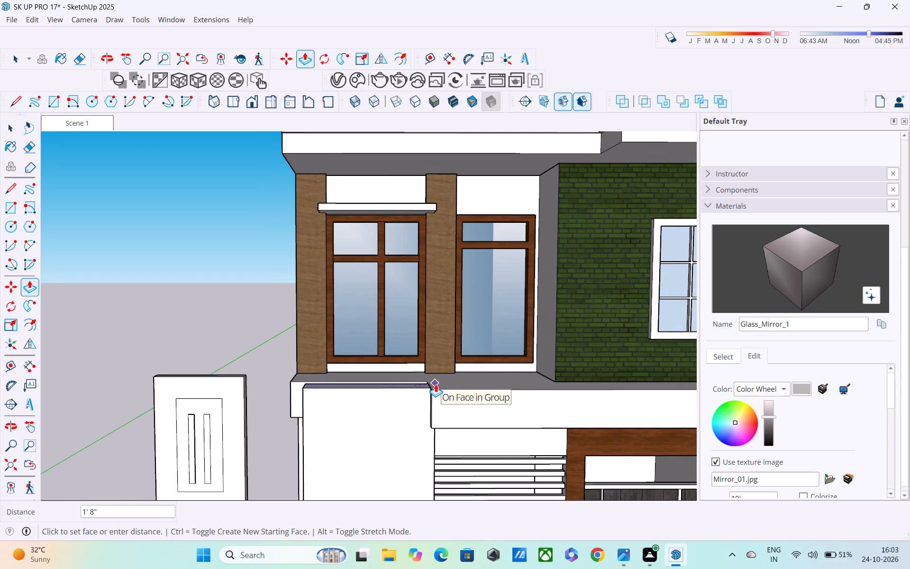
left_click(436, 385)
Pull the wall panel's top face up a further 3' above the slab.
middle_click_drag(358, 380, 396, 510)
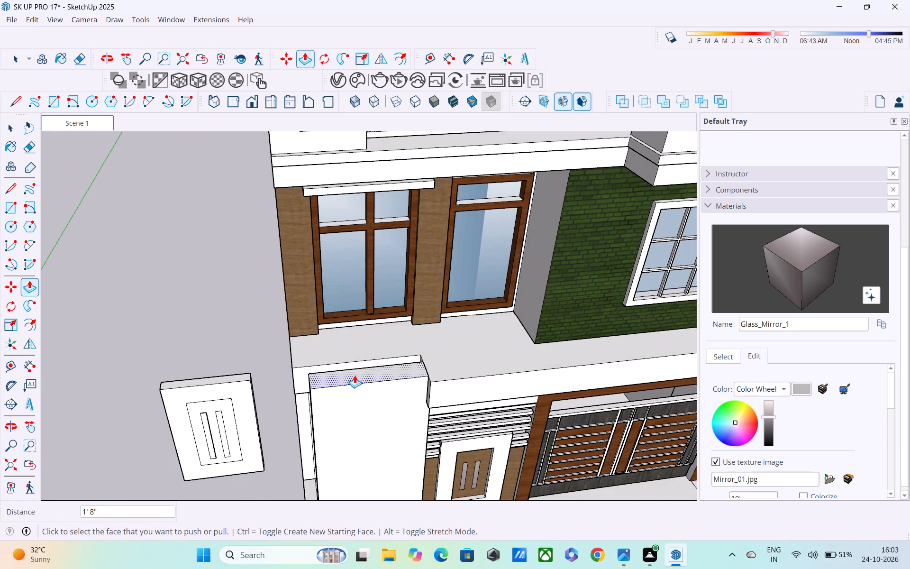
left_click(353, 373)
type("3'")
key("Return")
Delete the spare door leaf standing detached beside the building.
scroll(342, 327, "down", 2)
middle_click_drag(353, 327, 384, 317)
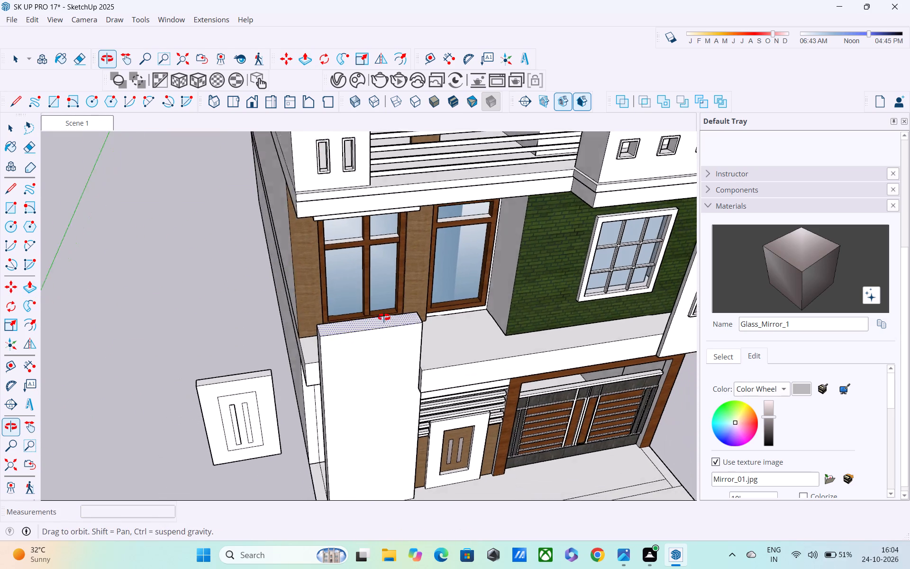
middle_click_drag(384, 317, 435, 291)
scroll(431, 317, "down", 4)
middle_click_drag(414, 338, 618, 338)
middle_click_drag(357, 385, 504, 343)
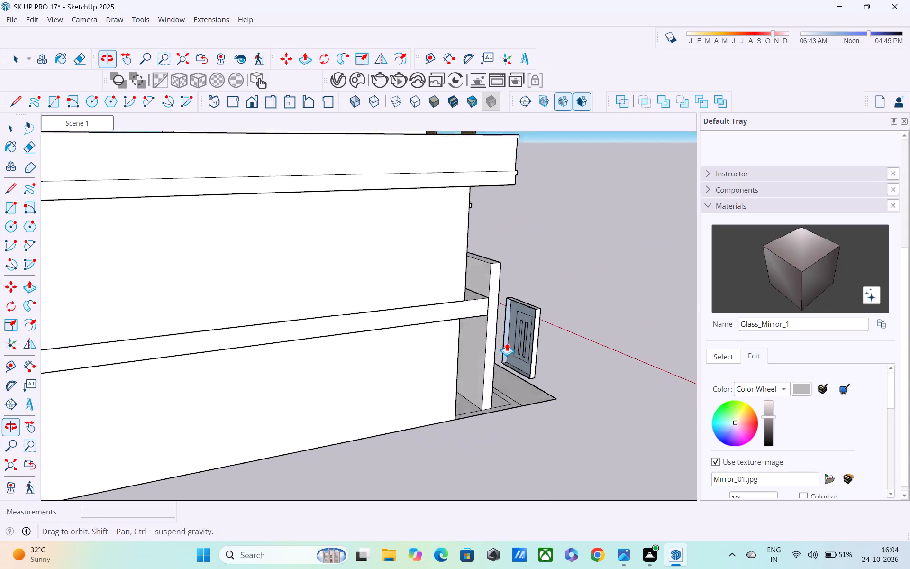
scroll(502, 348, "up", 3)
middle_click_drag(494, 347, 239, 337)
key("space")
left_click(214, 358)
double_click(209, 361)
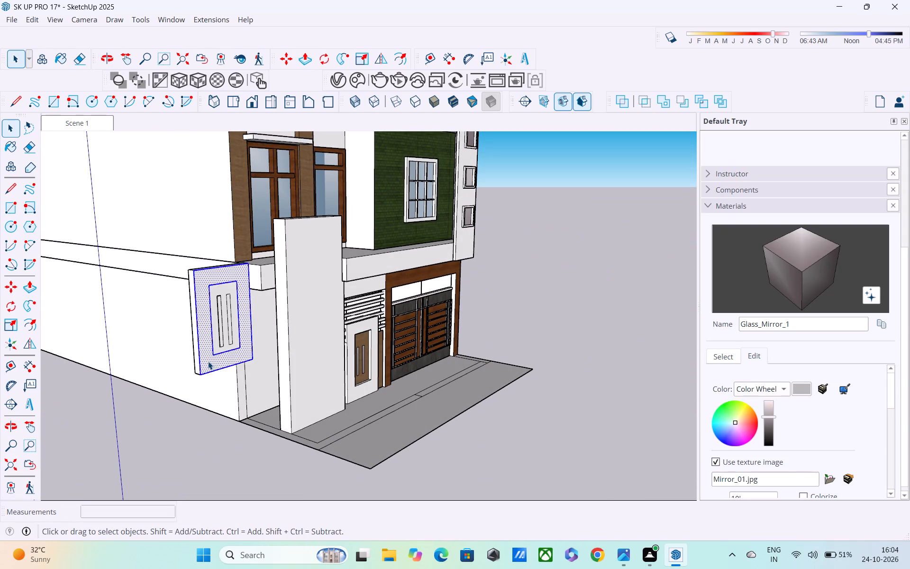
double_click(208, 361)
key("Delete")
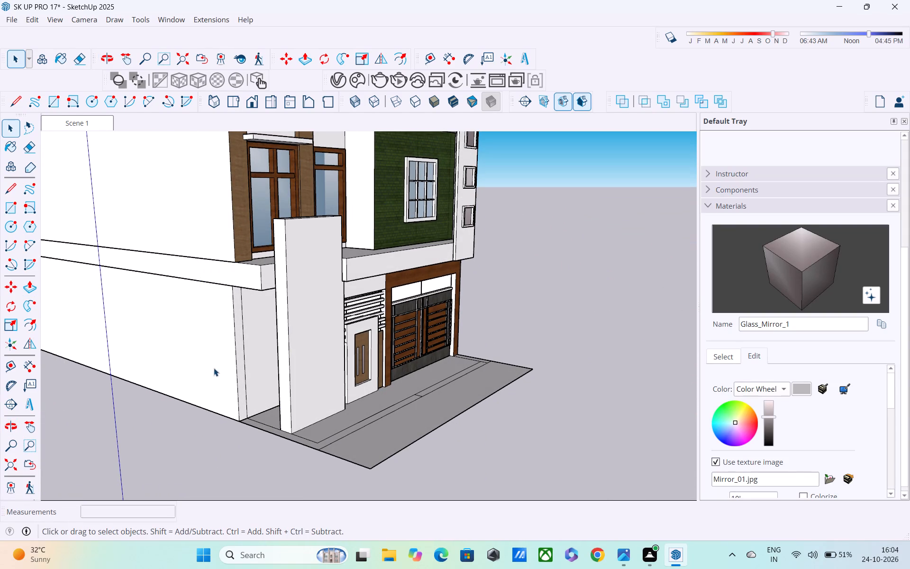
Open the ground-floor wall group and pull the side wall's front end face forward about 4' 6 7/8" to meet the wall panel.
middle_click_drag(256, 385, 302, 346)
scroll(303, 345, "down", 3)
middle_click_drag(303, 345, 190, 345)
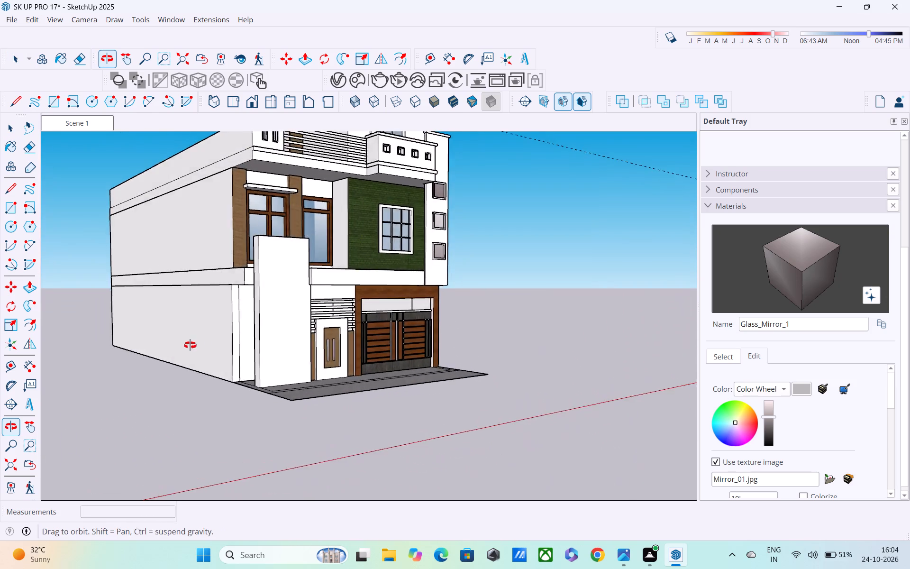
middle_click_drag(190, 345, 105, 363)
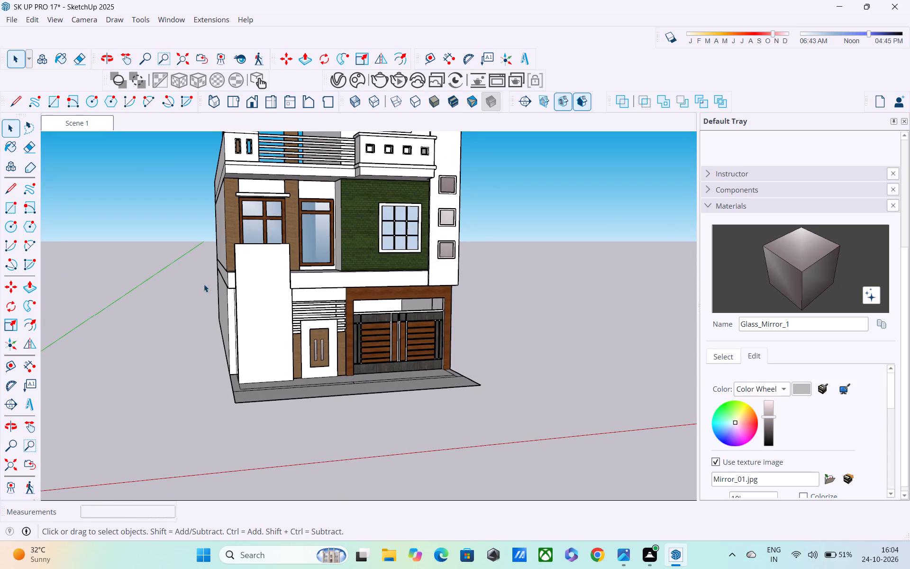
middle_click_drag(236, 312, 290, 314)
scroll(249, 320, "up", 4)
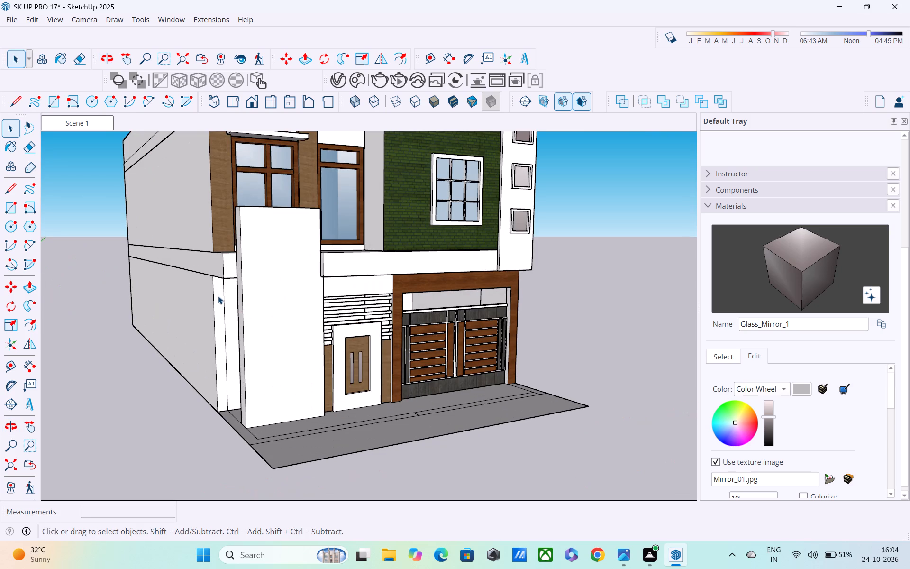
left_click(218, 295)
double_click(218, 299)
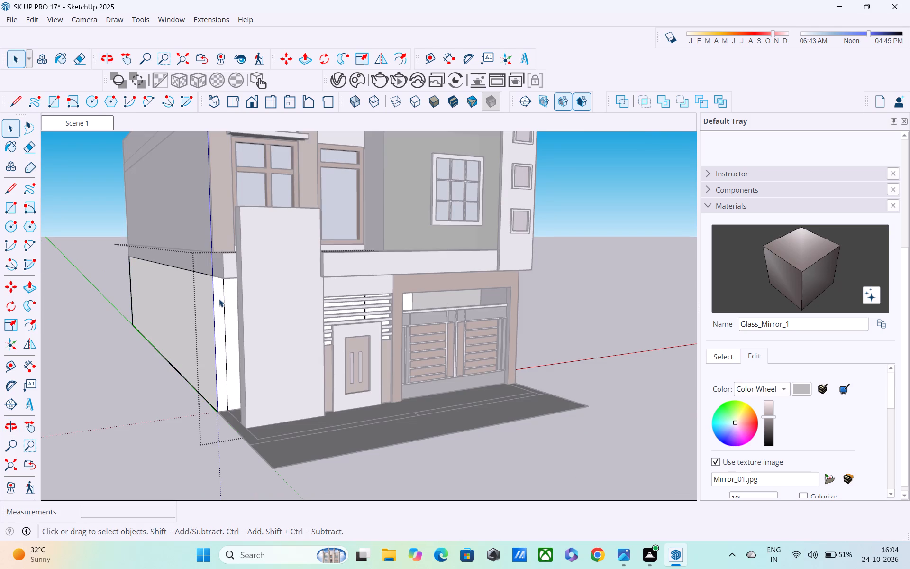
key("p")
left_click(218, 304)
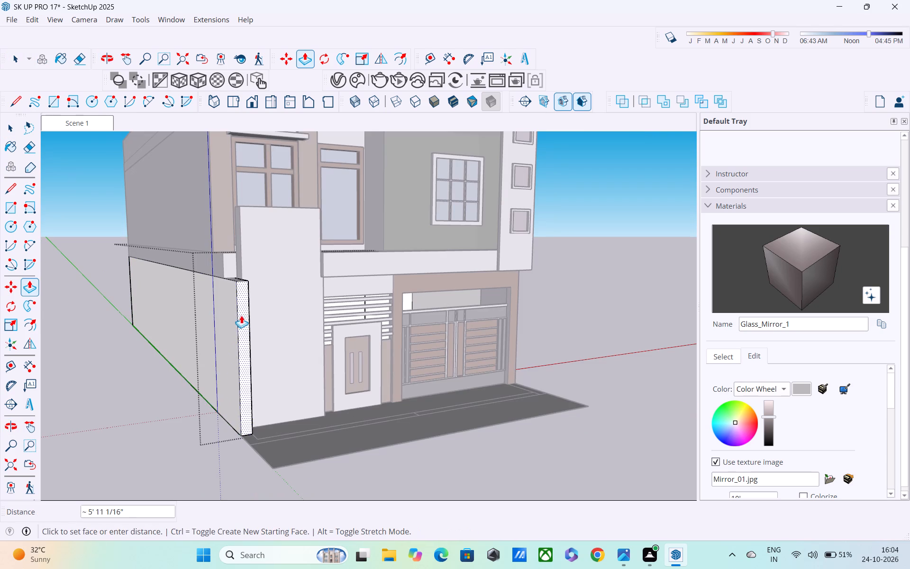
left_click(257, 258)
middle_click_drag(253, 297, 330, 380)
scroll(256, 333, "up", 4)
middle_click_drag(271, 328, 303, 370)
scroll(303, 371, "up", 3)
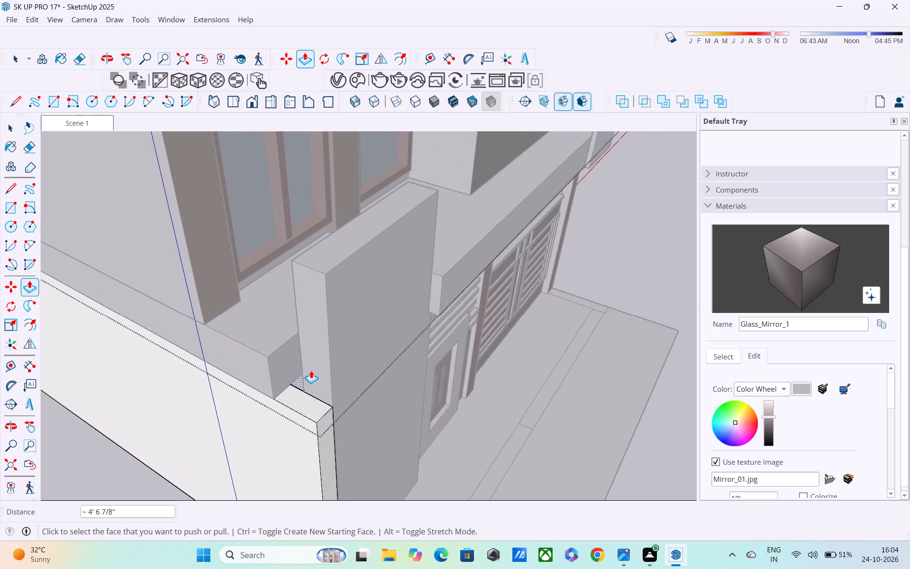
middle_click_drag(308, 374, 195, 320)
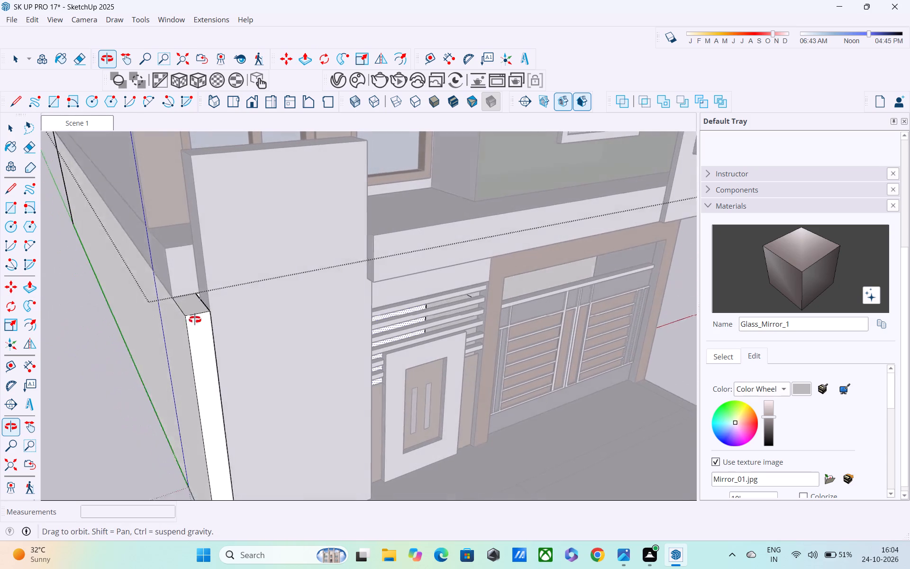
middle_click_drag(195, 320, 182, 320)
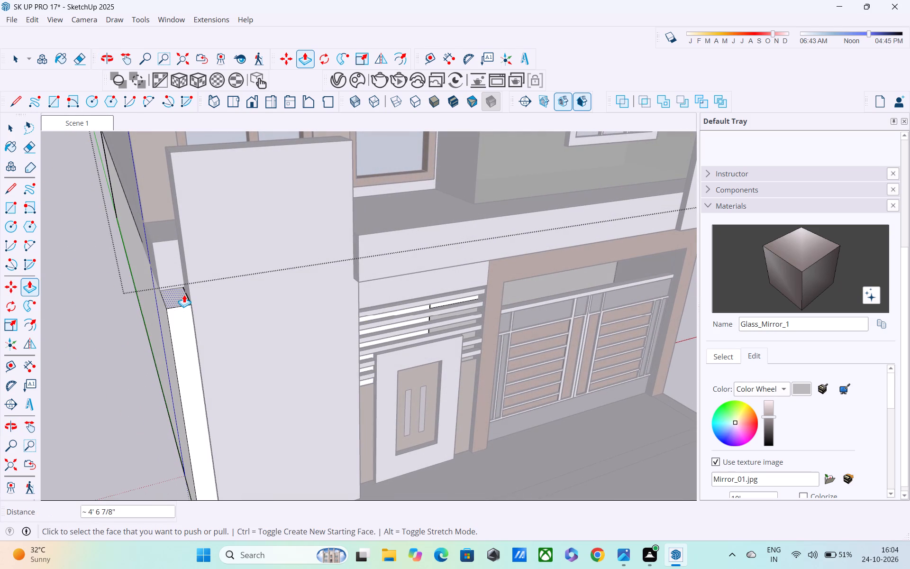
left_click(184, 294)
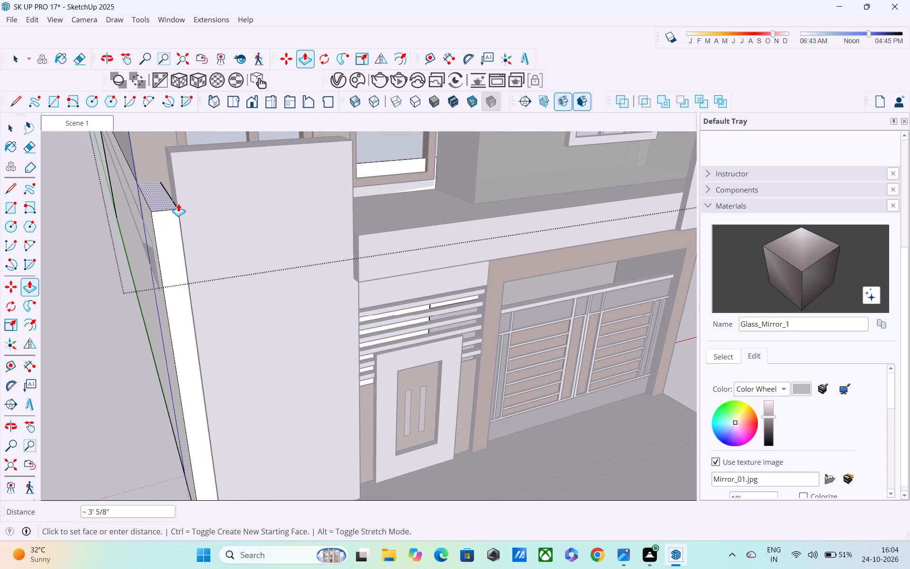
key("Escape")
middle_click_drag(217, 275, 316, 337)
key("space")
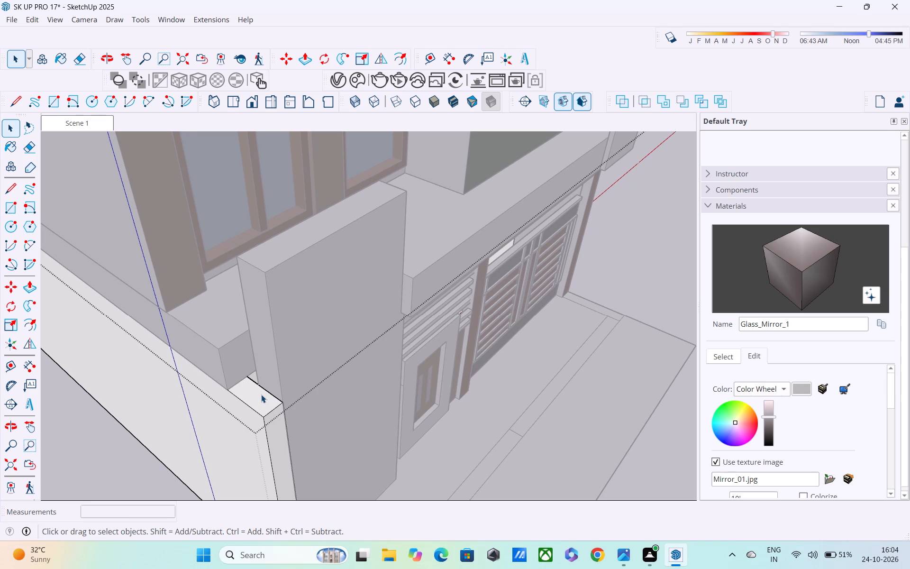
Draw a 9" line across the side wall's top at the slab edge to separate the extended section's top face.
key("l")
scroll(249, 390, "up", 4)
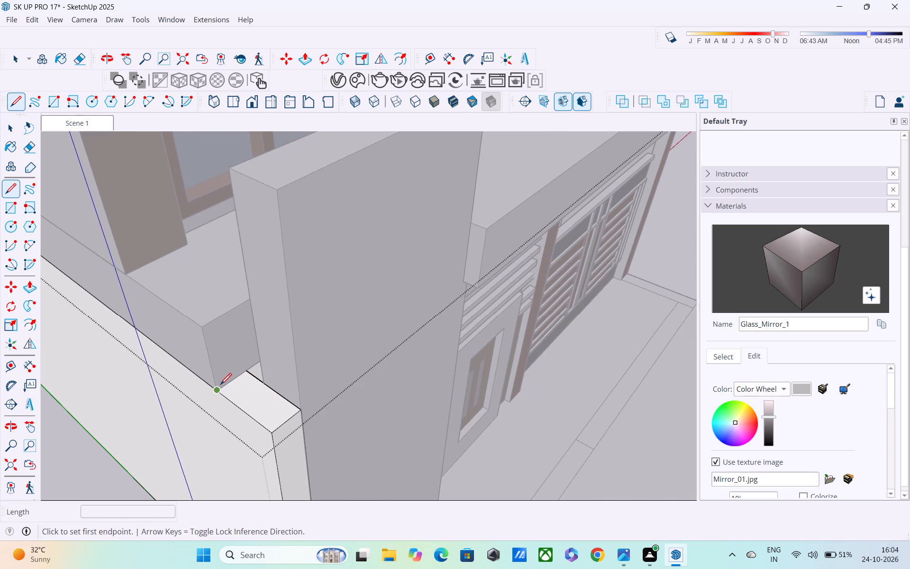
middle_click_drag(277, 390, 221, 413)
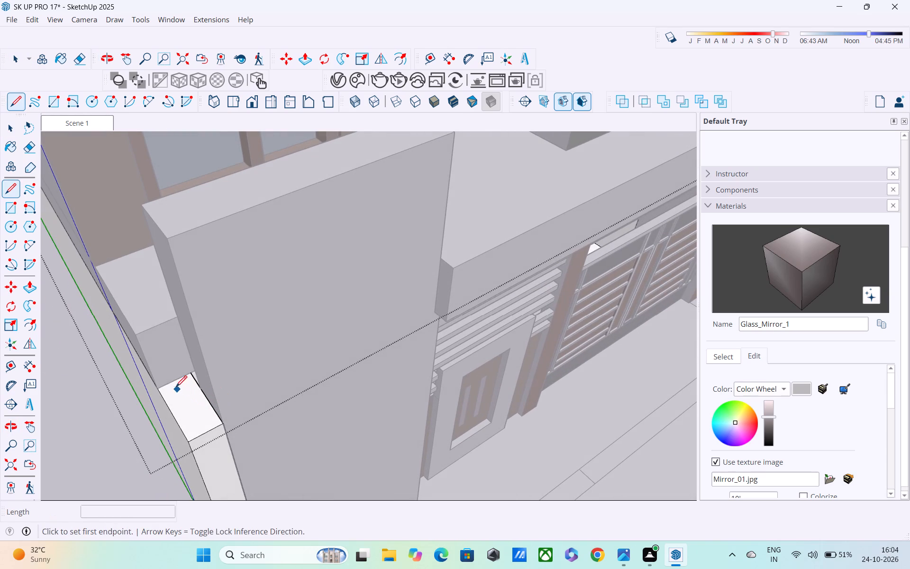
left_click(163, 385)
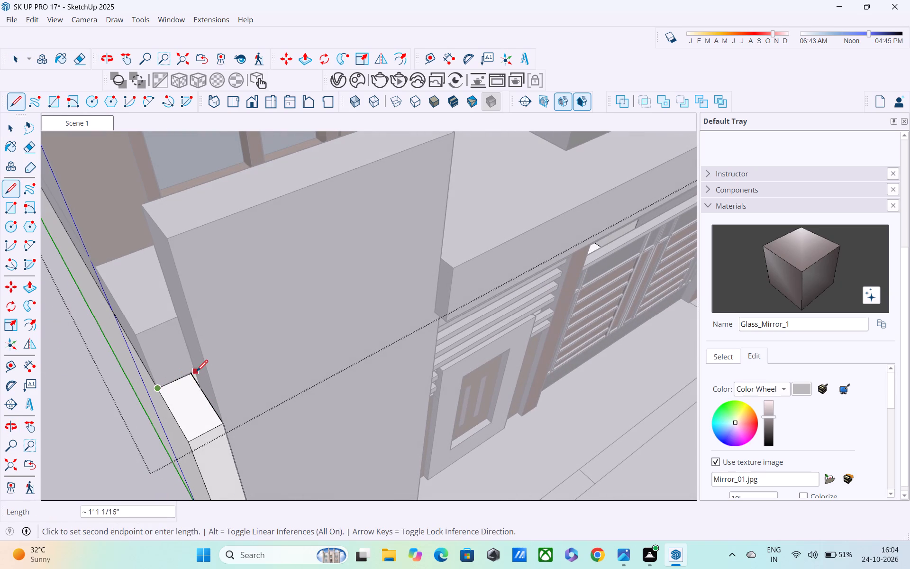
left_click(191, 374)
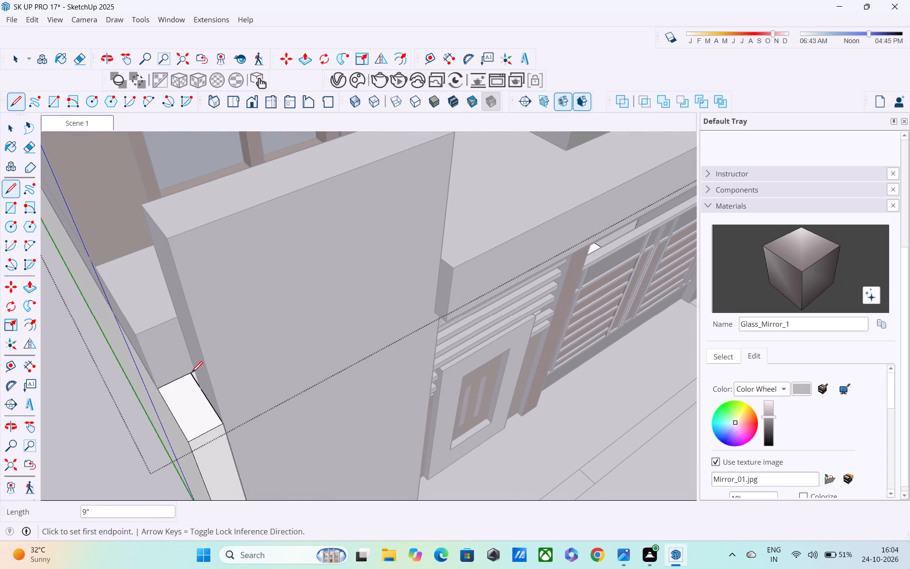
Pull the extended side wall section's top face up 4' 8" to the wall panel's top, and exit the group.
key("space")
key("p")
left_click(191, 393)
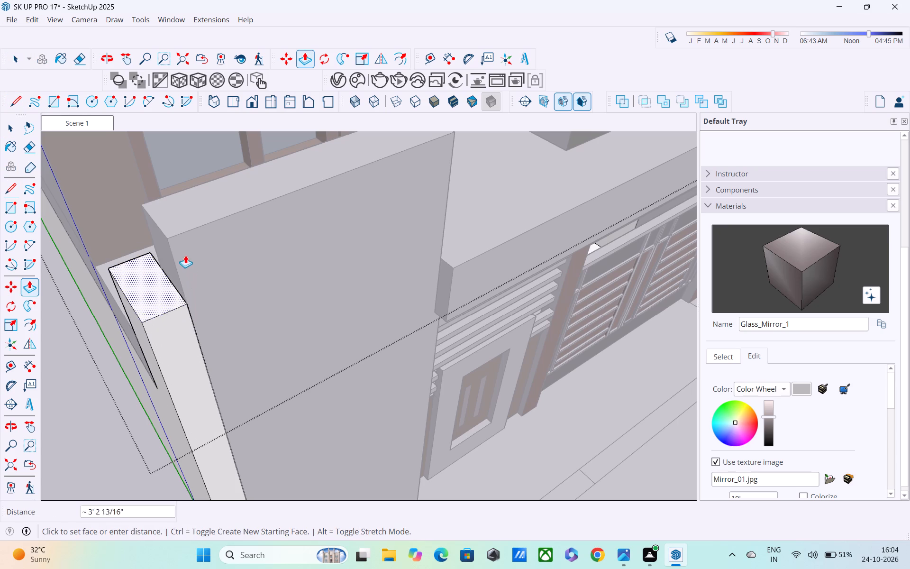
left_click(169, 233)
scroll(180, 248, "down", 1)
scroll(180, 248, "up", 1)
middle_click_drag(180, 248, 127, 133)
scroll(155, 233, "down", 2)
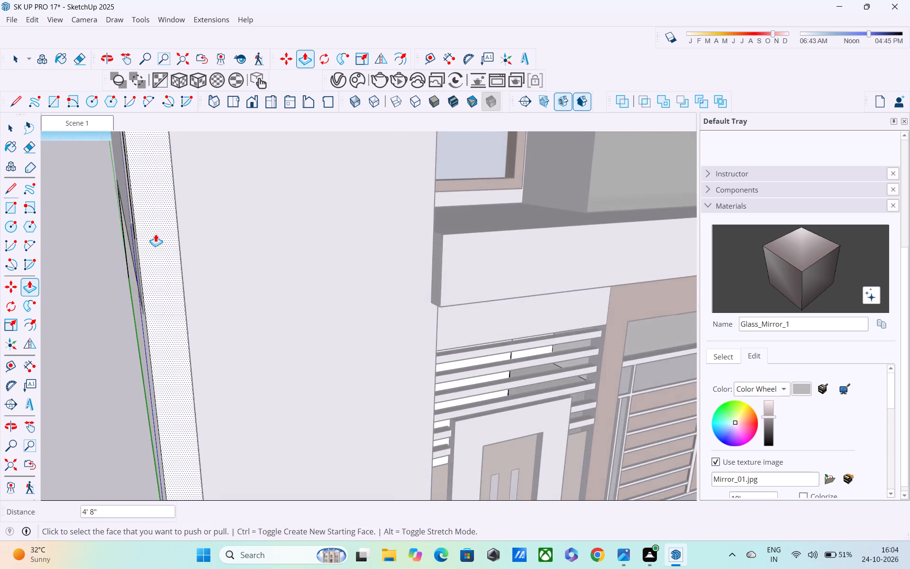
scroll(155, 234, "down", 2)
key("space")
left_click(100, 257)
scroll(143, 286, "down", 2)
middle_click(111, 260)
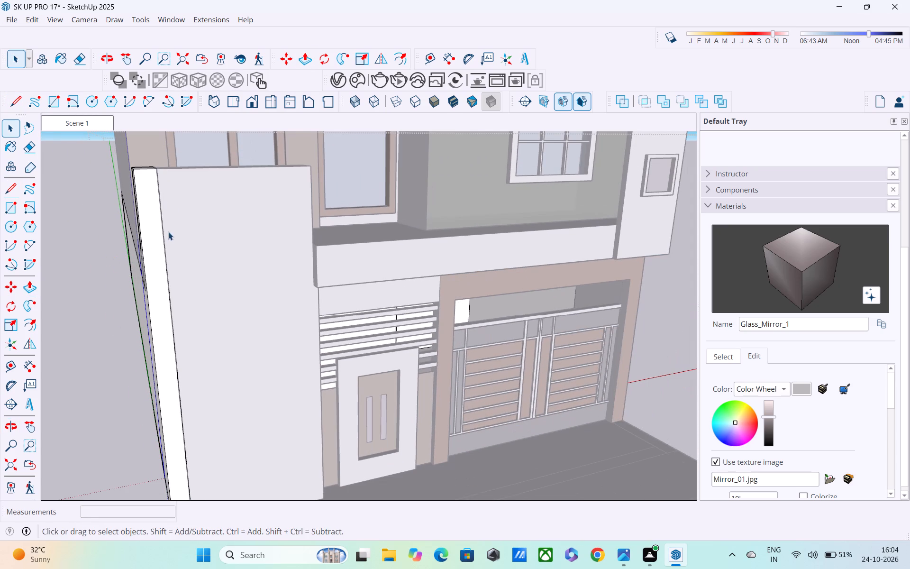
double_click(102, 228)
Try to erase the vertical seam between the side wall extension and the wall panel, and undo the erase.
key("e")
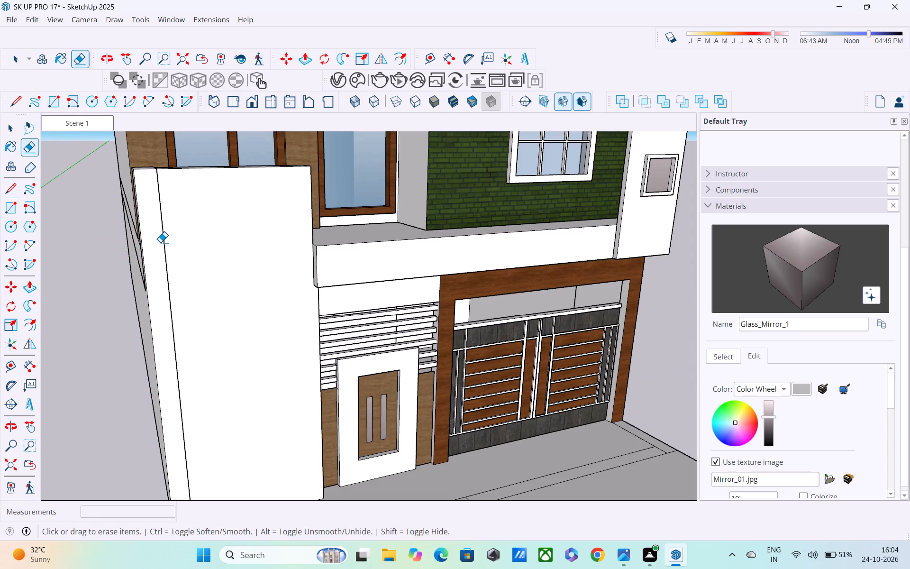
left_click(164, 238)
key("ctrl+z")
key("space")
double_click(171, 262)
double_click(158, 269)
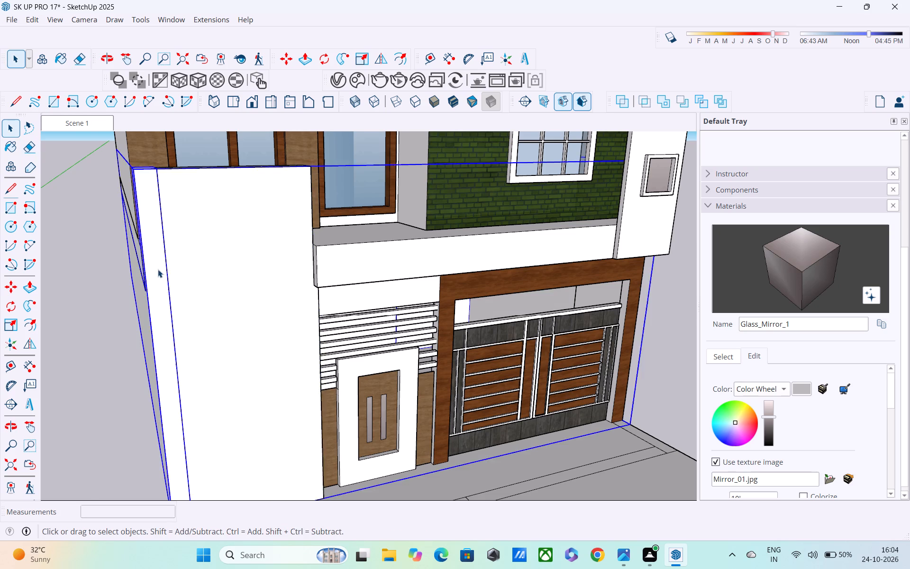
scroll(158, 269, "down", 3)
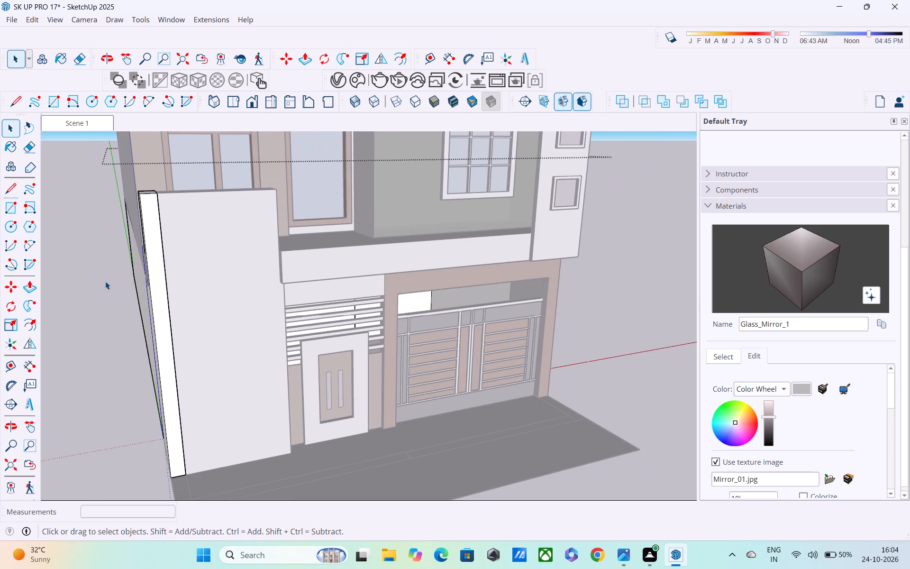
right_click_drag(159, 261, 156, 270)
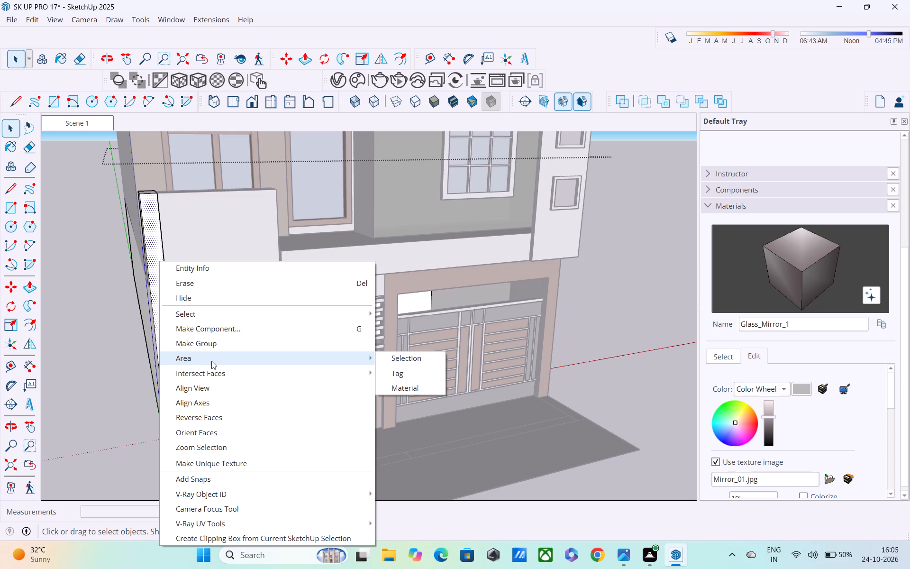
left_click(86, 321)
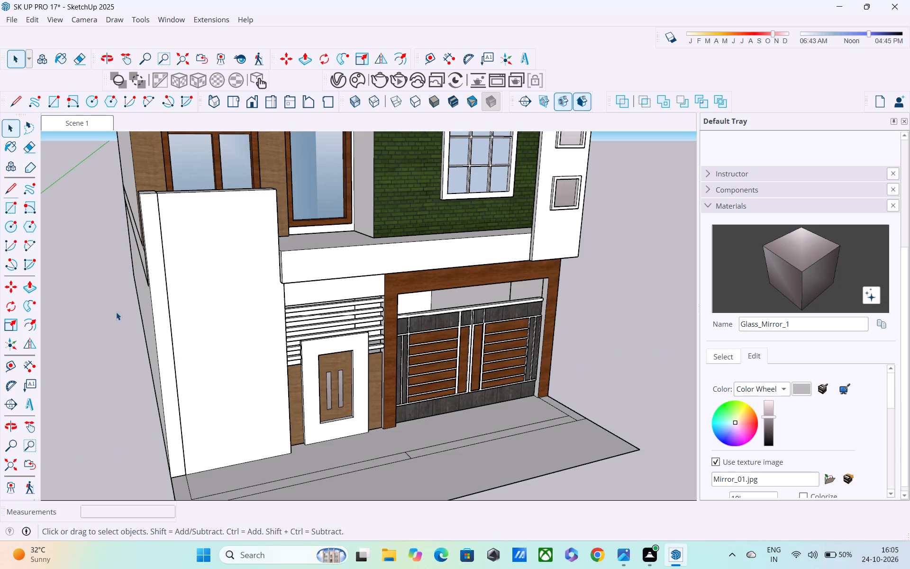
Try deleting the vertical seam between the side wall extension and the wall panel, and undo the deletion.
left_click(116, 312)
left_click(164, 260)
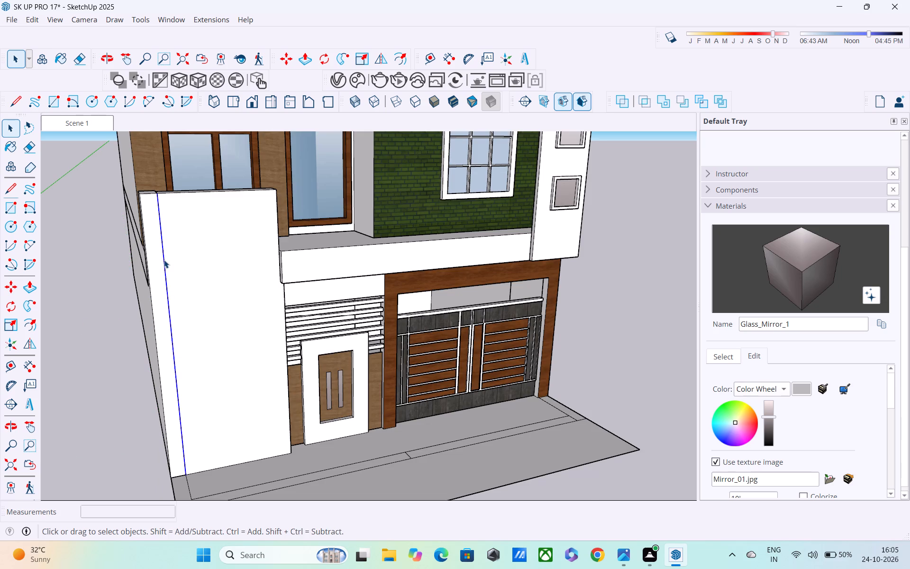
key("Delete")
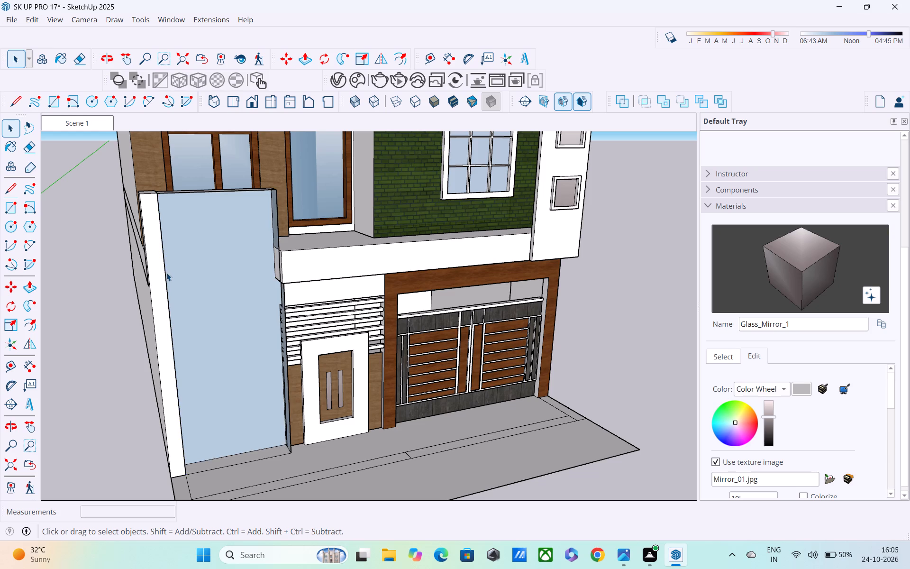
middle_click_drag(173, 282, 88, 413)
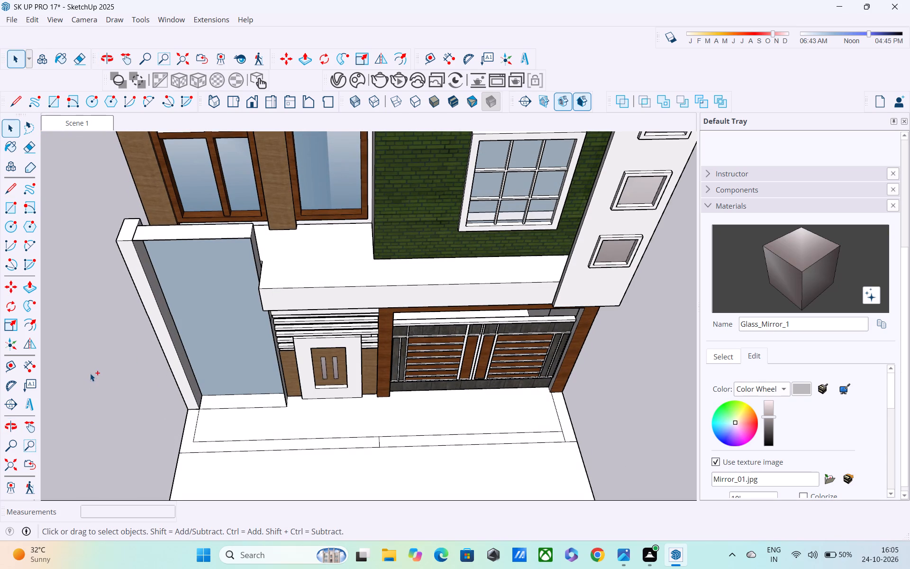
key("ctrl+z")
Examine the junction of the side wall extension and the wall panel from above and from below.
middle_click_drag(101, 347, 95, 239)
scroll(178, 246, "up", 5)
middle_click_drag(178, 246, 125, 285)
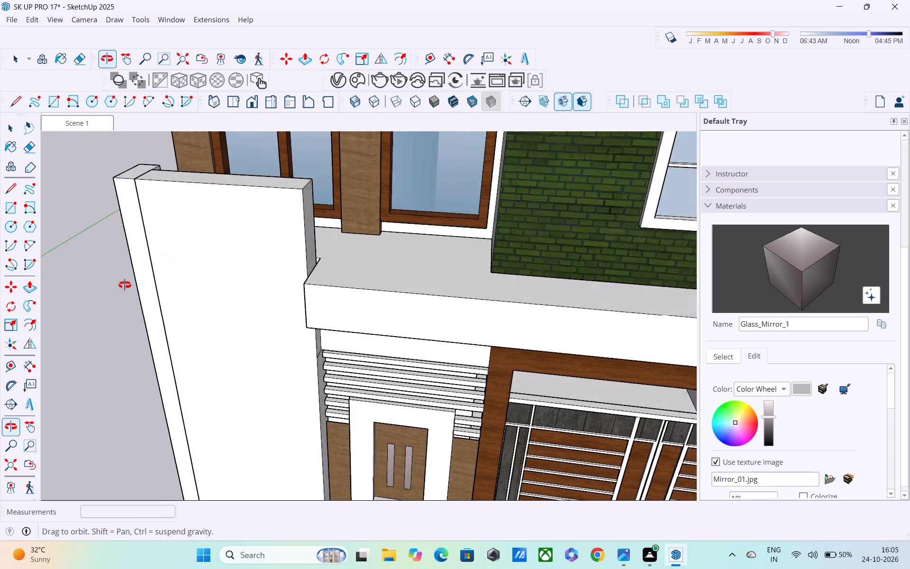
middle_click_drag(125, 285, 188, 449)
scroll(136, 324, "up", 4)
scroll(82, 348, "up", 5)
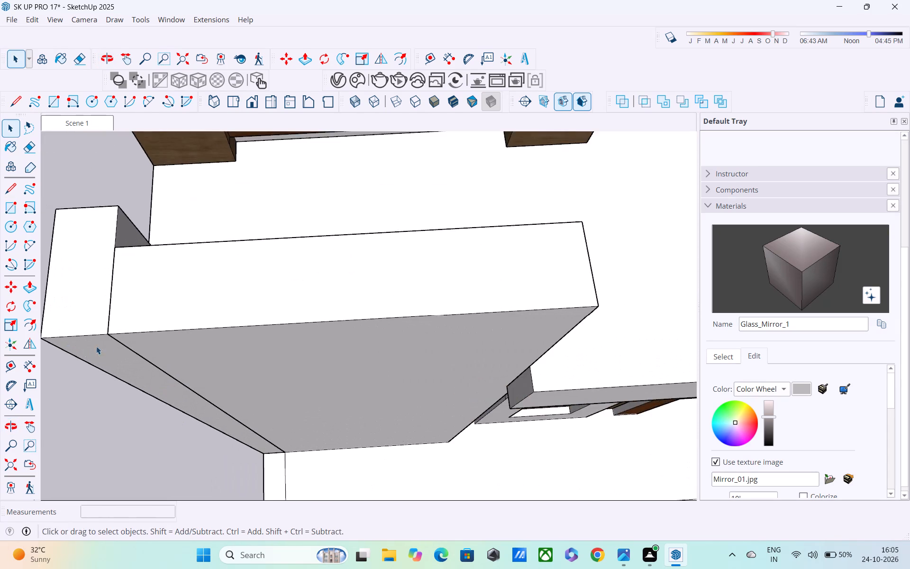
scroll(110, 346, "up", 10)
middle_click_drag(123, 319, 153, 148)
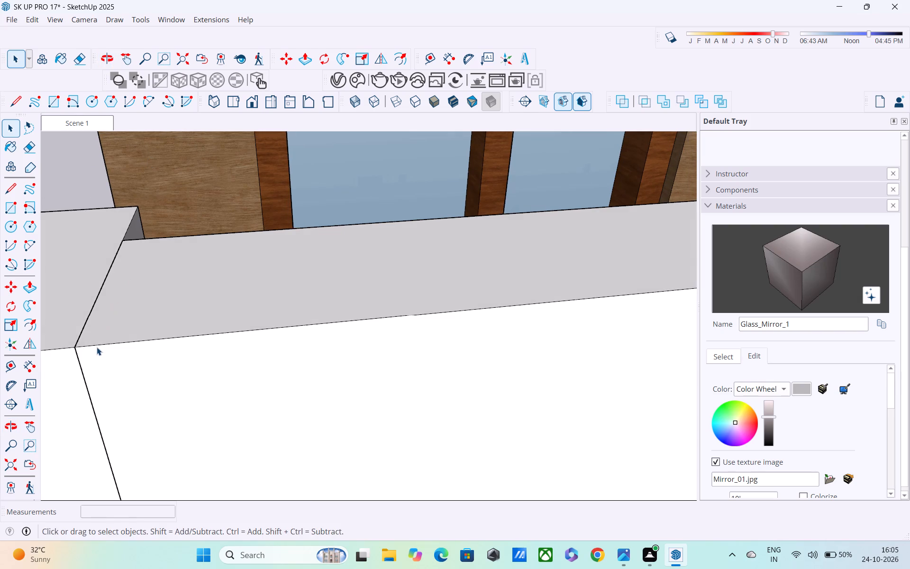
middle_click_drag(97, 347, 215, 172)
scroll(213, 188, "down", 15)
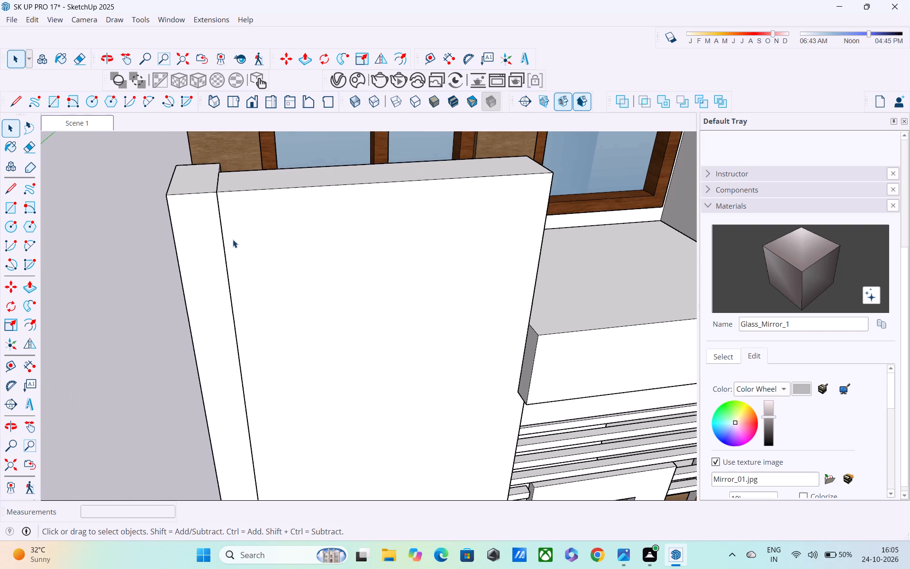
Undo the side wall's raised section, separating line and forward extension, and exit the ground-floor wall group.
key("ctrl+z")
key("ctrl+z")
key("ctrl+z")
key("ctrl+z")
key("ctrl+z")
key("ctrl+z")
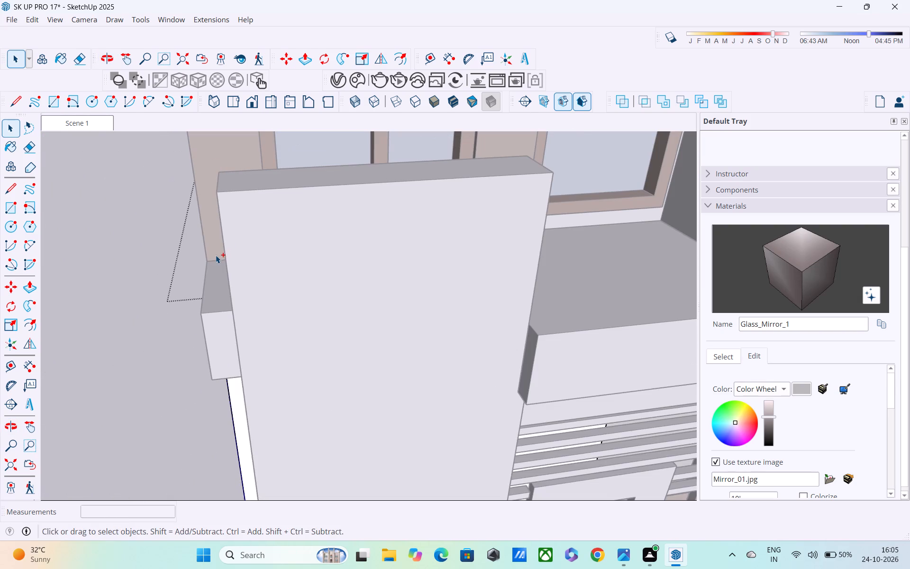
middle_click_drag(215, 257, 355, 198)
scroll(353, 212, "down", 4)
scroll(352, 295, "up", 1)
middle_click_drag(352, 298, 446, 237)
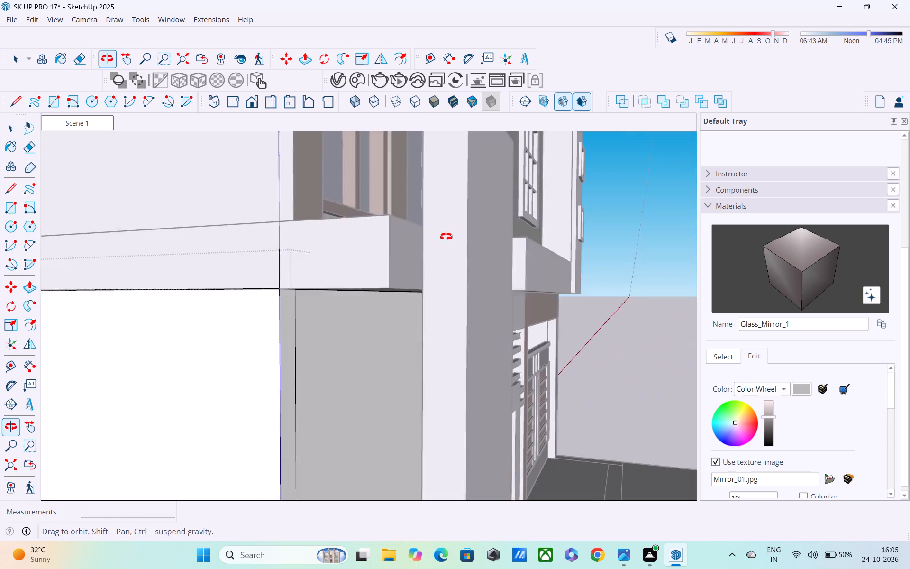
middle_click_drag(446, 237, 448, 234)
scroll(442, 254, "down", 4)
middle_click_drag(444, 285, 347, 322)
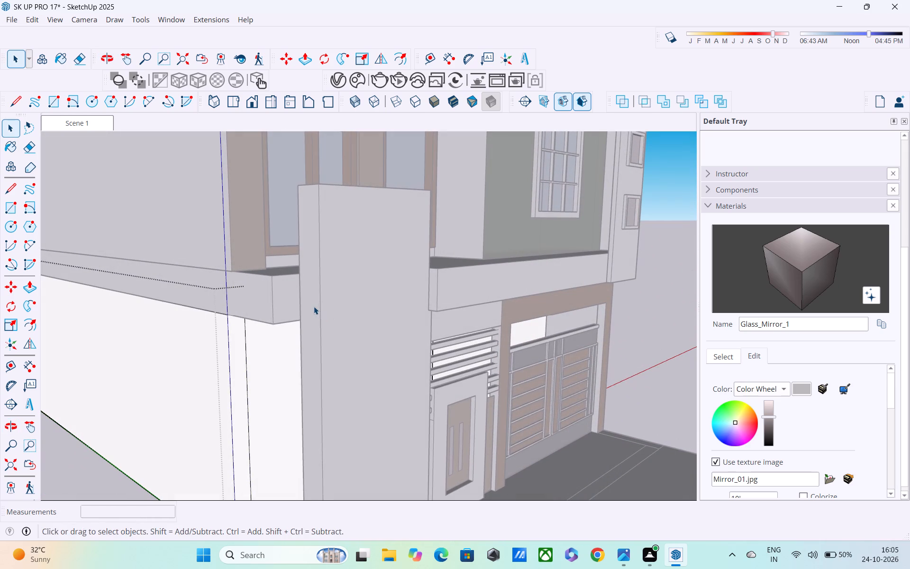
key("p")
key("space")
left_click(667, 256)
Pull the wall panel's outer side face out 9" toward the slab's side edge.
left_click(309, 303)
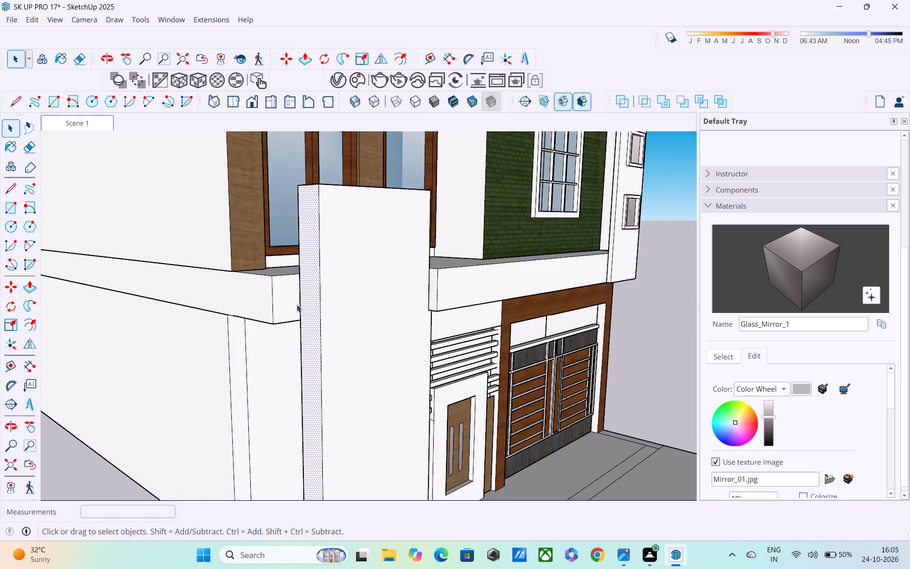
key("p")
left_click(310, 314)
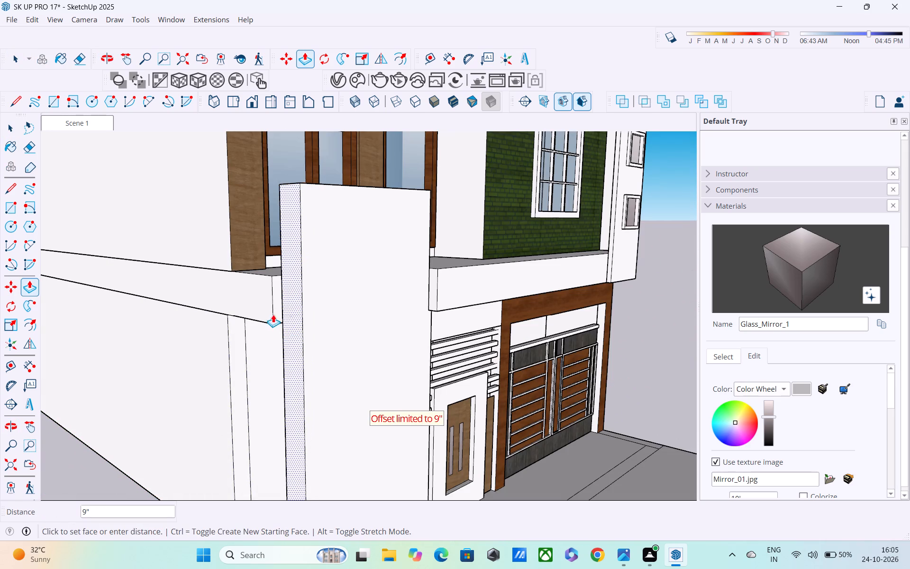
left_click(273, 312)
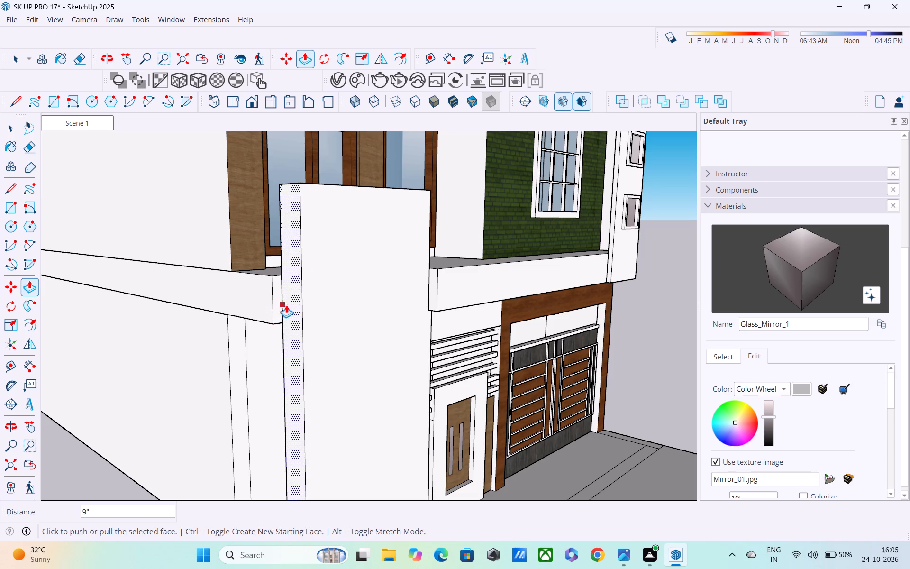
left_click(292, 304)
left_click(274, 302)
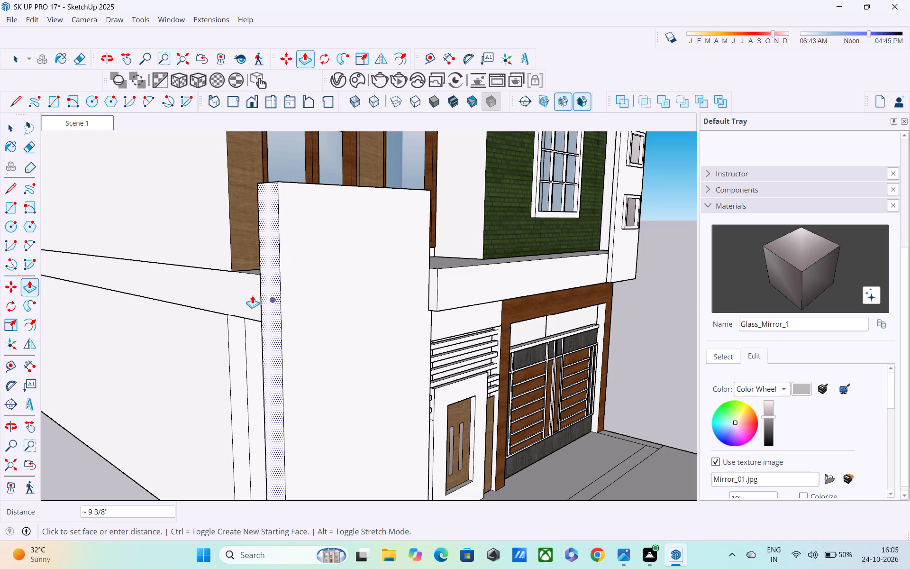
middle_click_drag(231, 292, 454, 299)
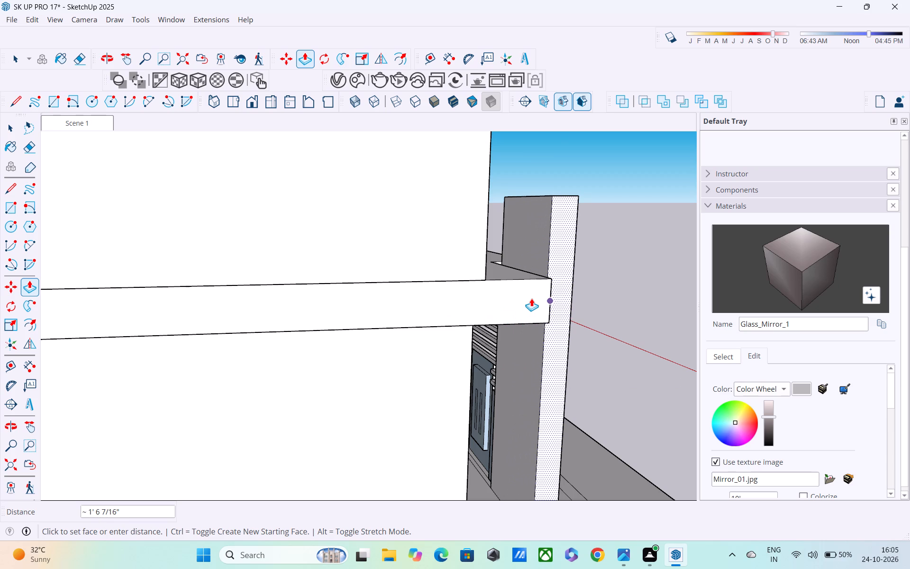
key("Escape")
Adjust the wall panel's outer side face by about 11/16" and about 1/2" to line it up with the slab's side.
middle_click_drag(577, 297, 436, 301)
left_click(366, 331)
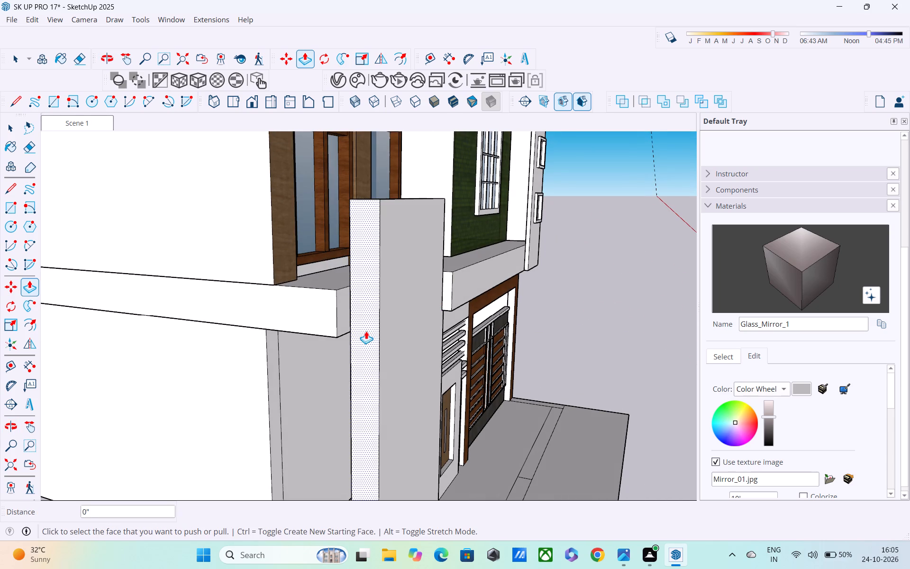
middle_click_drag(317, 315, 505, 287)
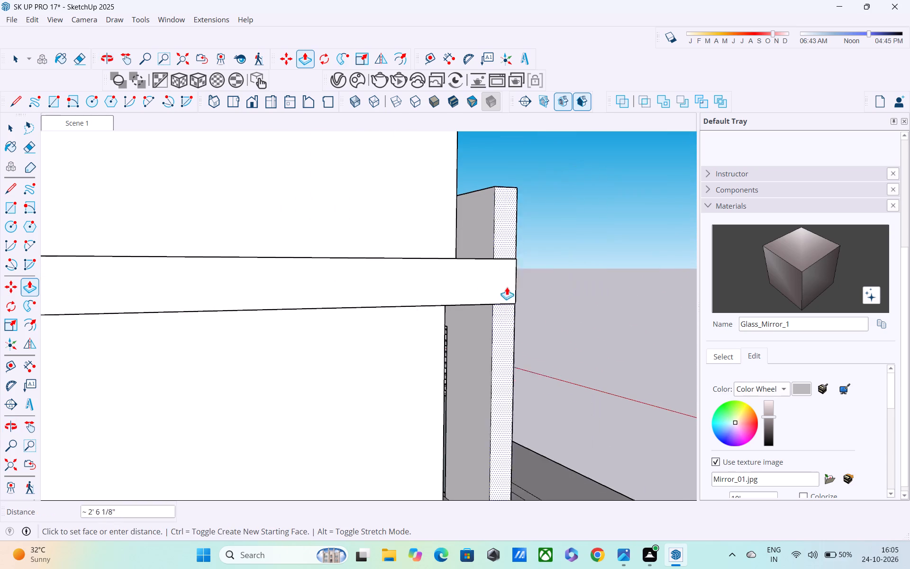
left_click(515, 285)
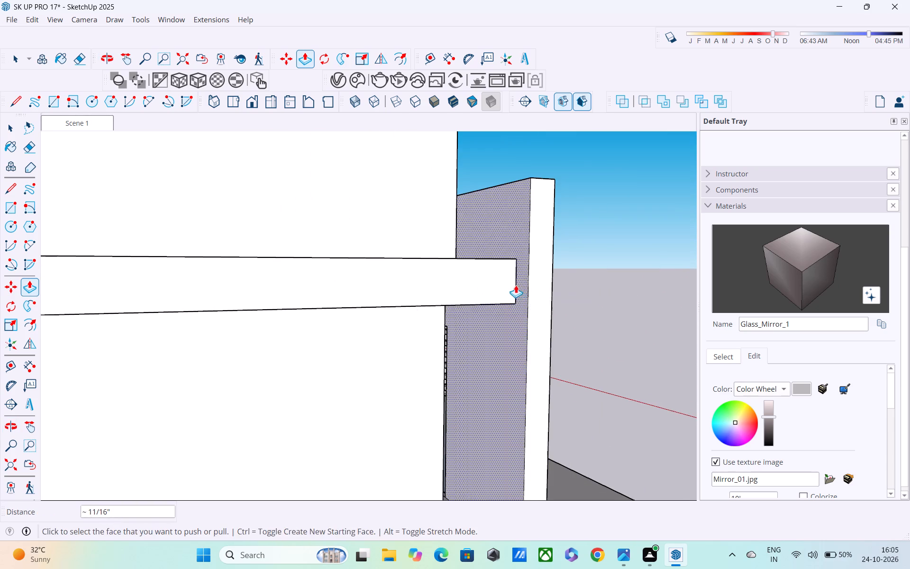
middle_click_drag(524, 291, 337, 334)
scroll(336, 333, "up", 1)
scroll(275, 332, "down", 1)
left_click(246, 340)
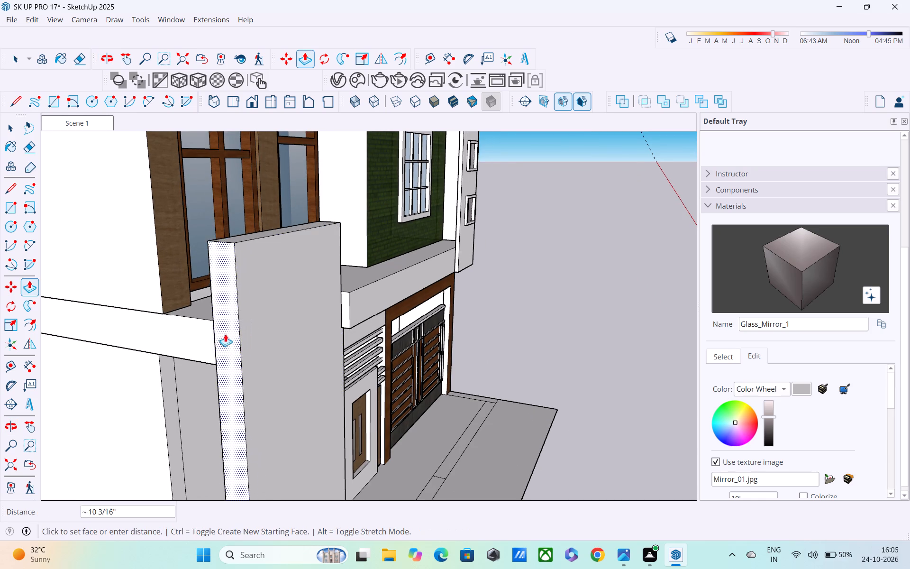
scroll(237, 328, "down", 3)
middle_click_drag(241, 327, 239, 326)
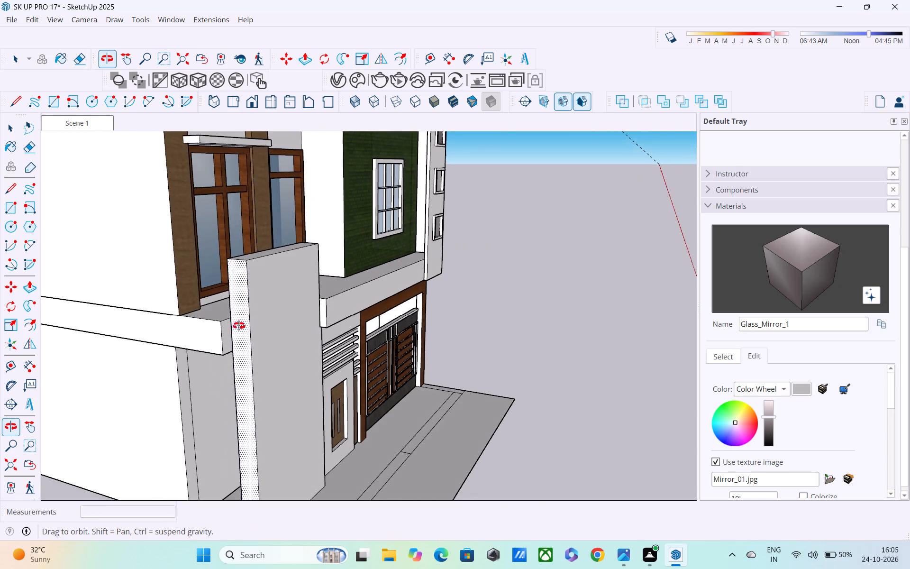
middle_click_drag(239, 326, 97, 293)
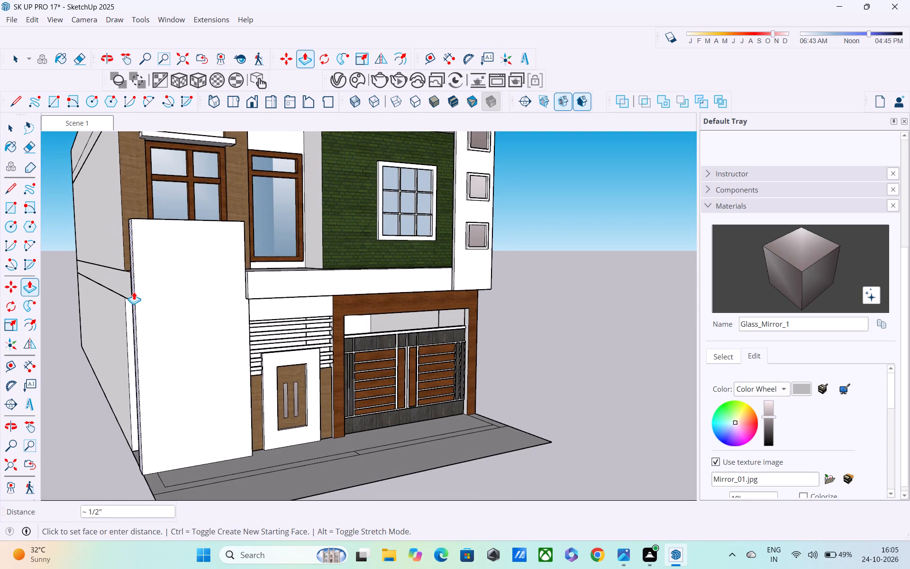
left_click(134, 292)
Push/Pull the wall panel's outer side face about 2 1/8" to align with the slab's side face.
middle_click_drag(164, 306, 350, 318)
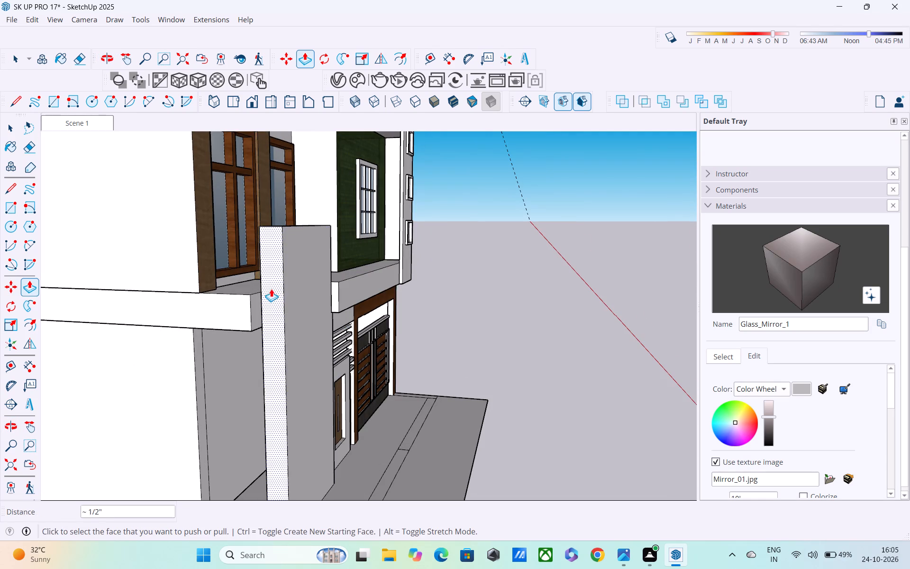
left_click(271, 289)
left_click(242, 299)
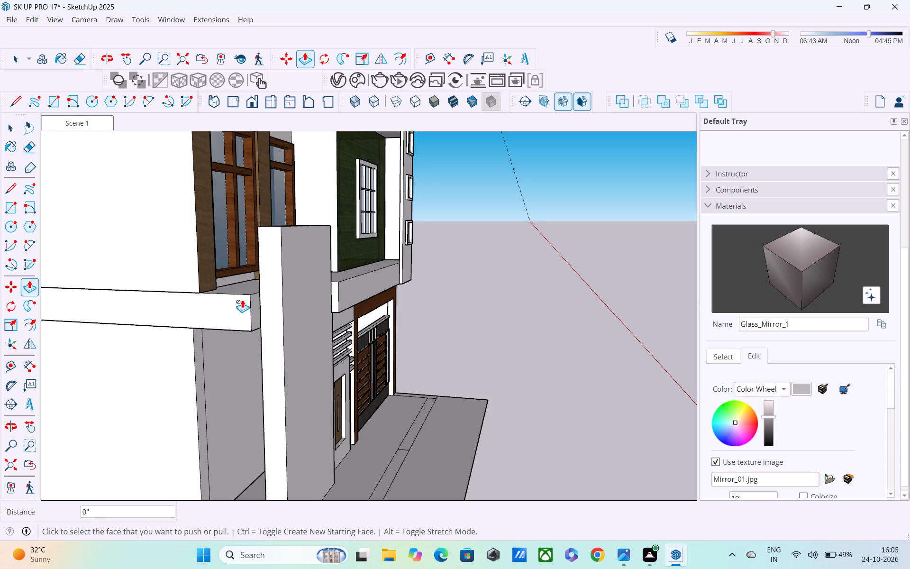
key("v")
key("space")
left_click(276, 299)
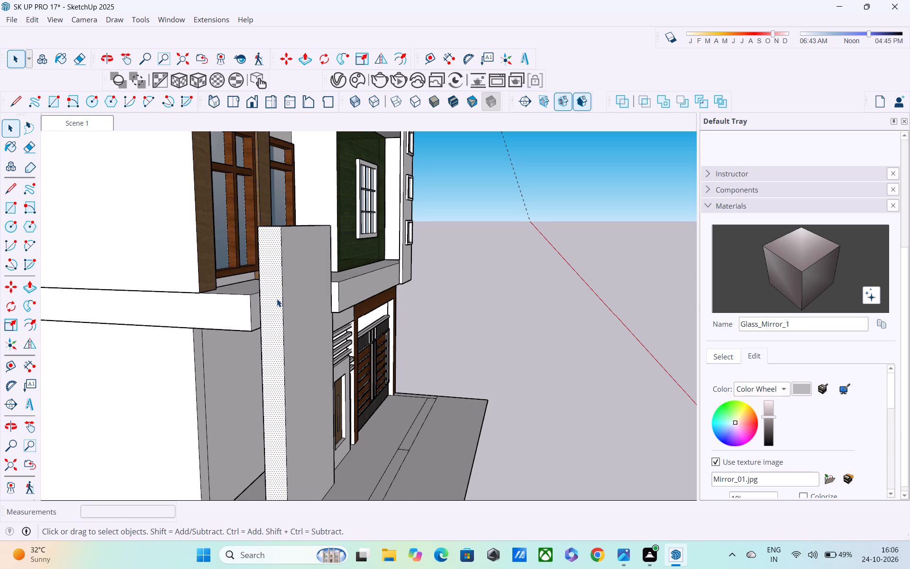
key("p")
left_click(277, 298)
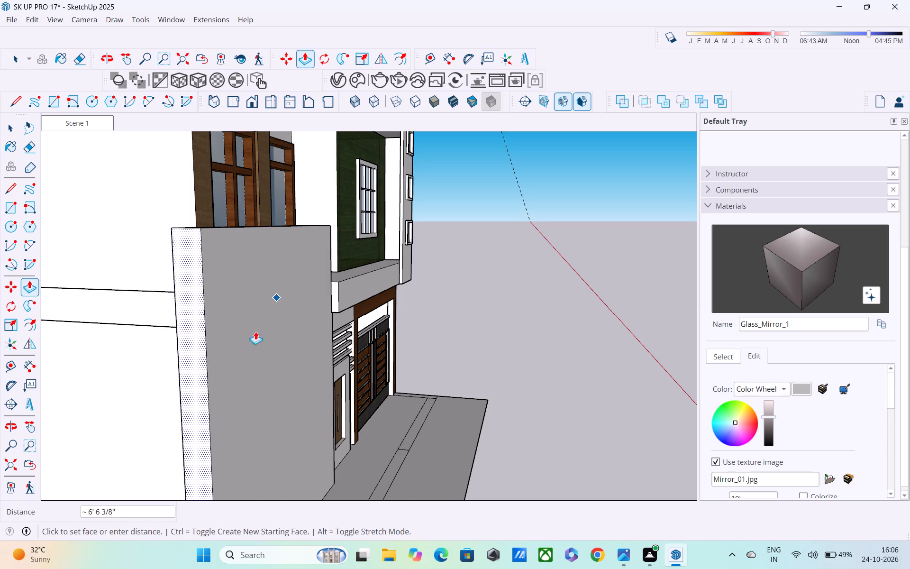
left_click(177, 303)
Examine the wall panel's alignment with the slab's side and the gap between the panel and the slab end.
middle_click_drag(238, 312, 154, 307)
scroll(153, 303, "down", 4)
middle_click_drag(155, 301, 7, 297)
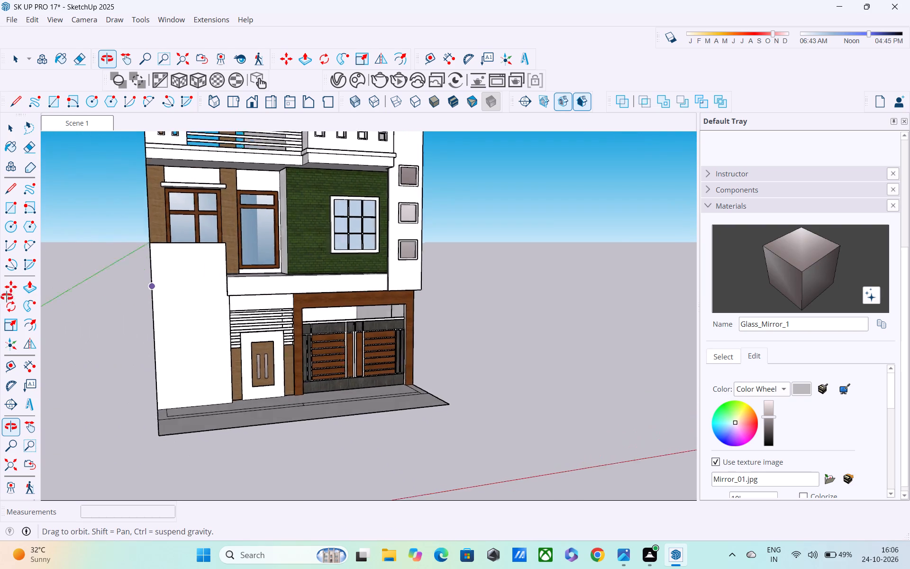
middle_click_drag(7, 297, 0, 296)
middle_click_drag(202, 296, 575, 293)
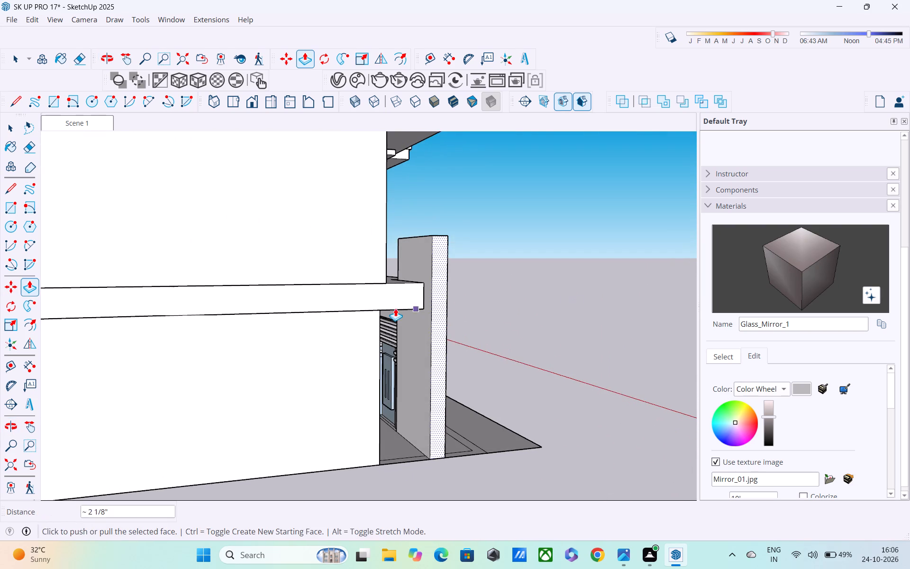
scroll(395, 308, "up", 3)
middle_click_drag(434, 296, 384, 316)
scroll(351, 322, "up", 7)
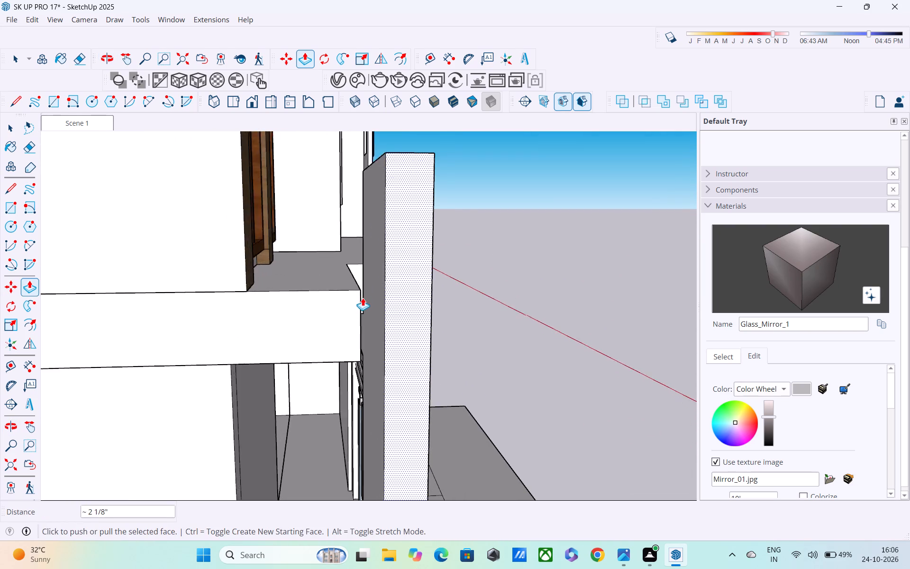
scroll(363, 298, "up", 8)
middle_click(353, 286)
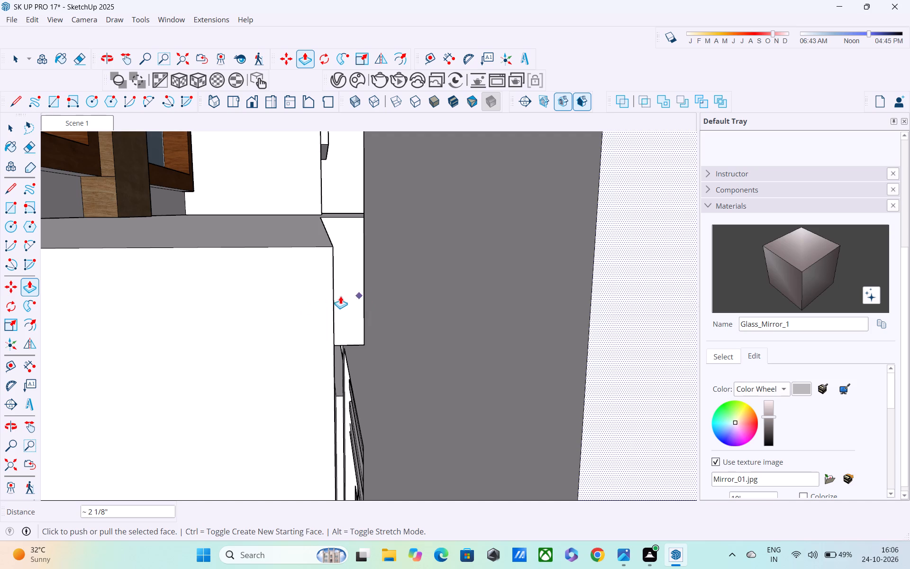
middle_click_drag(337, 296, 315, 299)
scroll(273, 302, "down", 5)
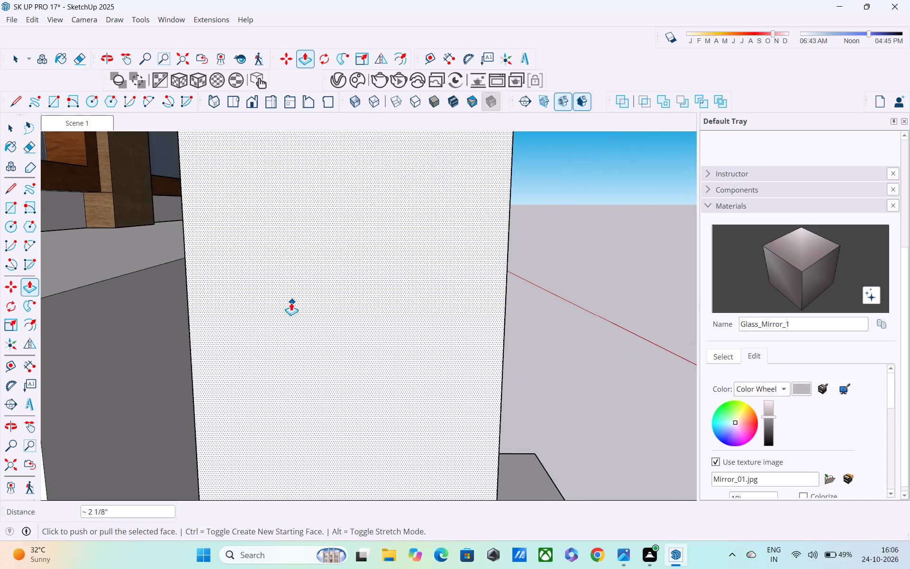
scroll(289, 303, "down", 13)
middle_click_drag(343, 319, 295, 320)
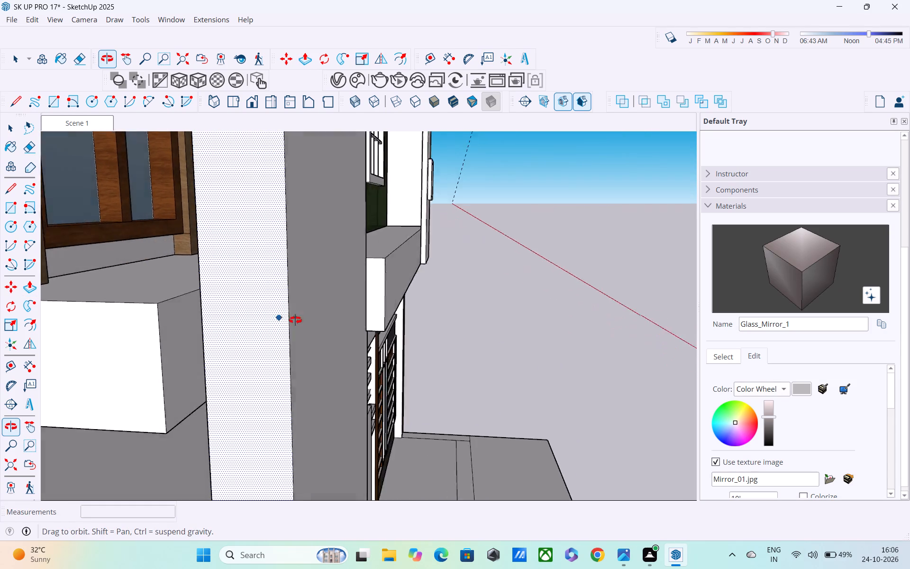
middle_click_drag(295, 320, 267, 308)
scroll(267, 308, "down", 4)
middle_click_drag(318, 310, 355, 317)
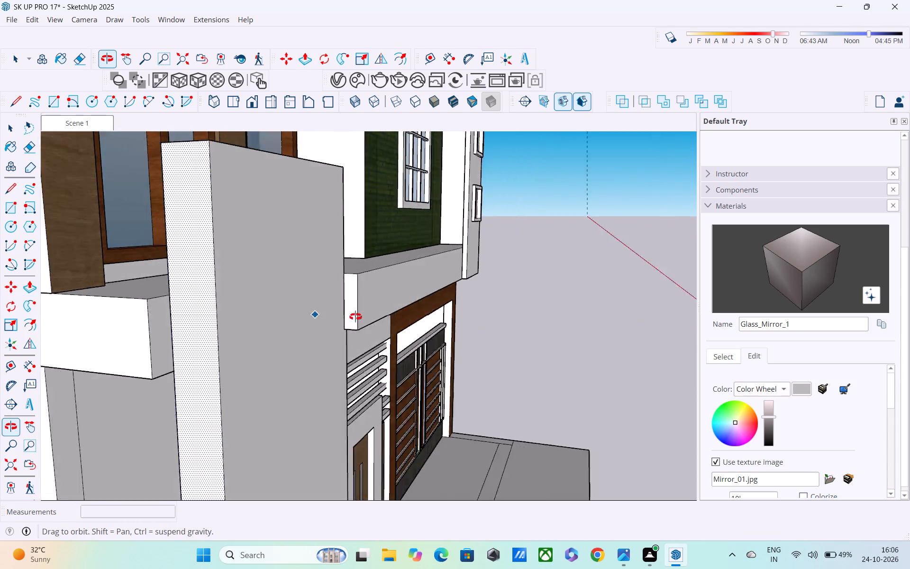
middle_click_drag(355, 317, 414, 317)
Push/Pull the slab's end face about 6 11/16" to meet the back of the wall panel.
scroll(344, 325, "up", 2)
key("space")
double_click(322, 331)
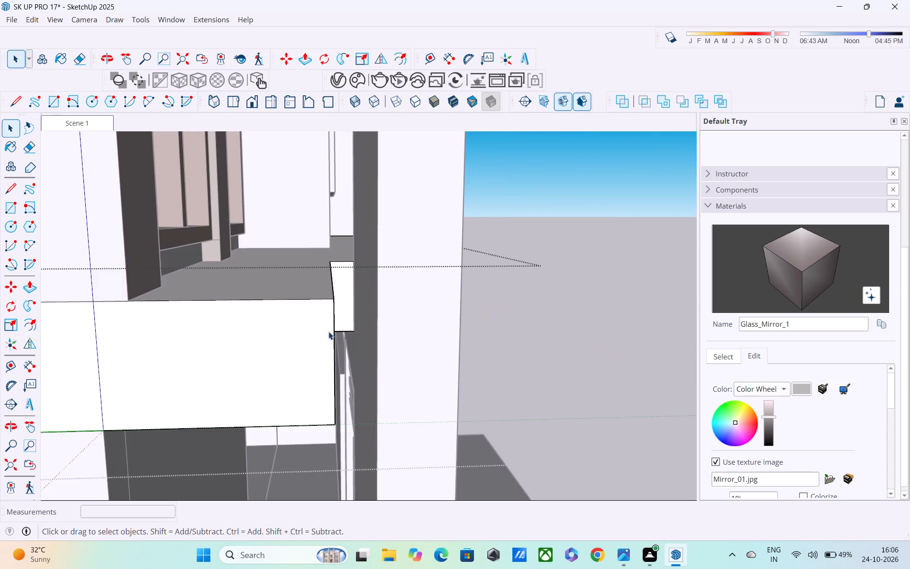
middle_click_drag(328, 331, 276, 330)
key("p")
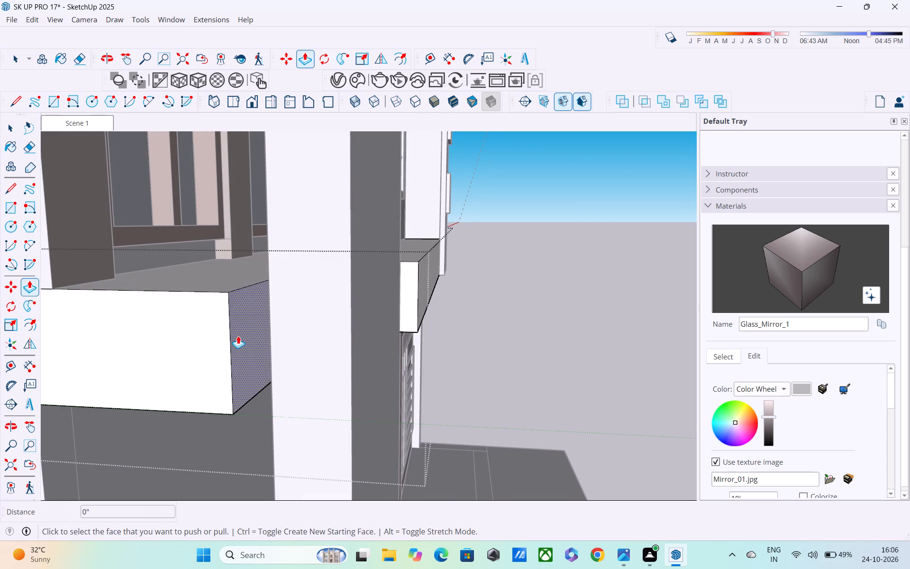
left_click(238, 336)
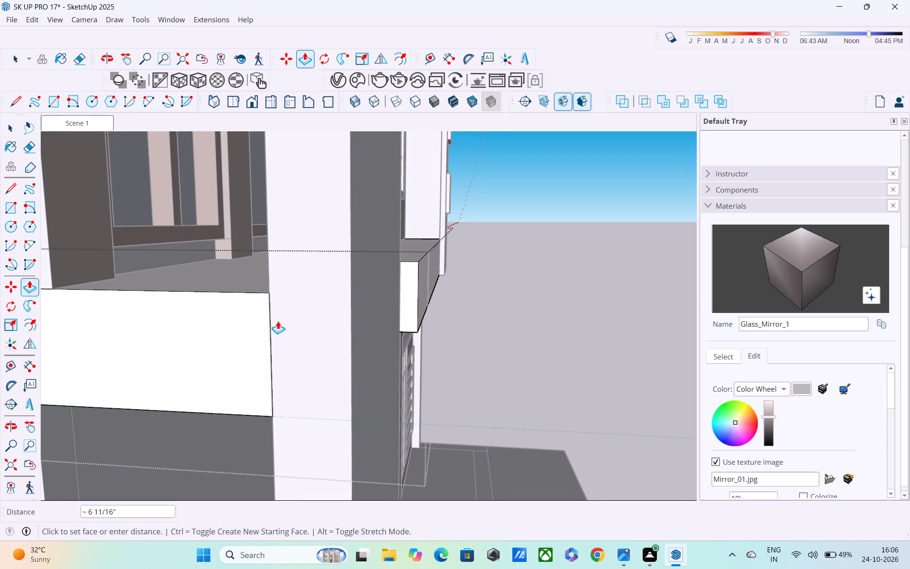
left_click(278, 321)
middle_click_drag(318, 343, 246, 335)
scroll(246, 335, "down", 6)
key("space")
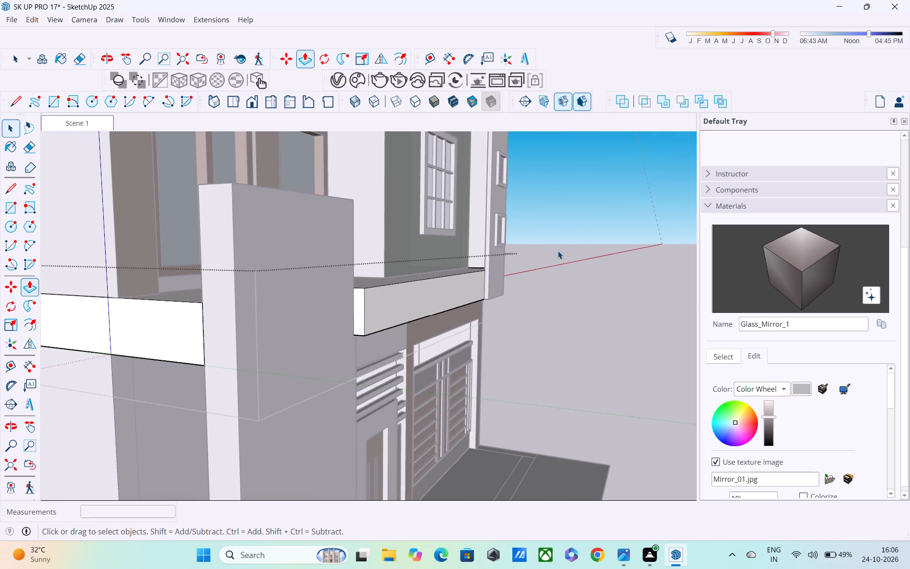
left_click(558, 251)
Push/Pull the end face of the ground-floor side wall below the slab 3' 6" to meet the wall panel.
middle_click_drag(582, 253, 433, 257)
scroll(403, 260, "down", 5)
middle_click_drag(384, 335, 347, 302)
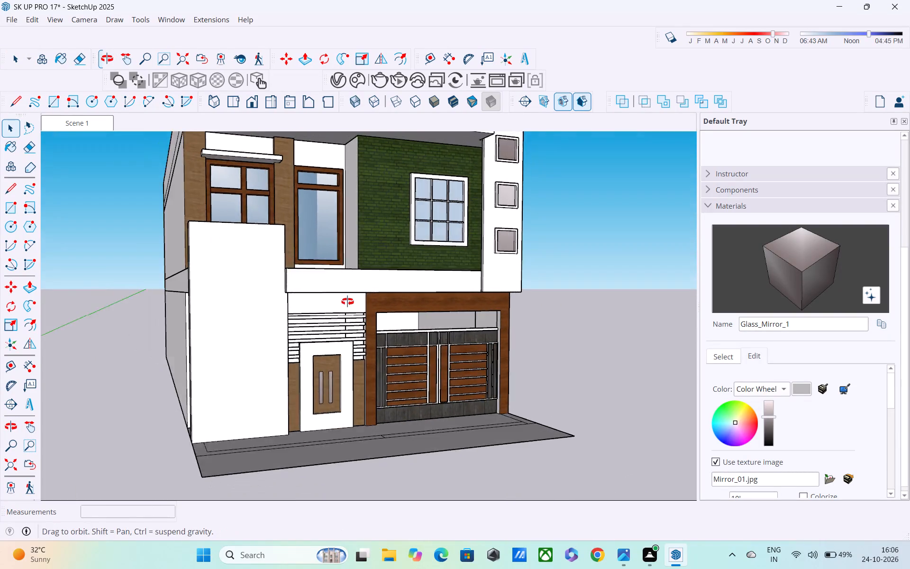
middle_click_drag(347, 302, 636, 353)
middle_click_drag(339, 397, 363, 362)
scroll(364, 363, "up", 4)
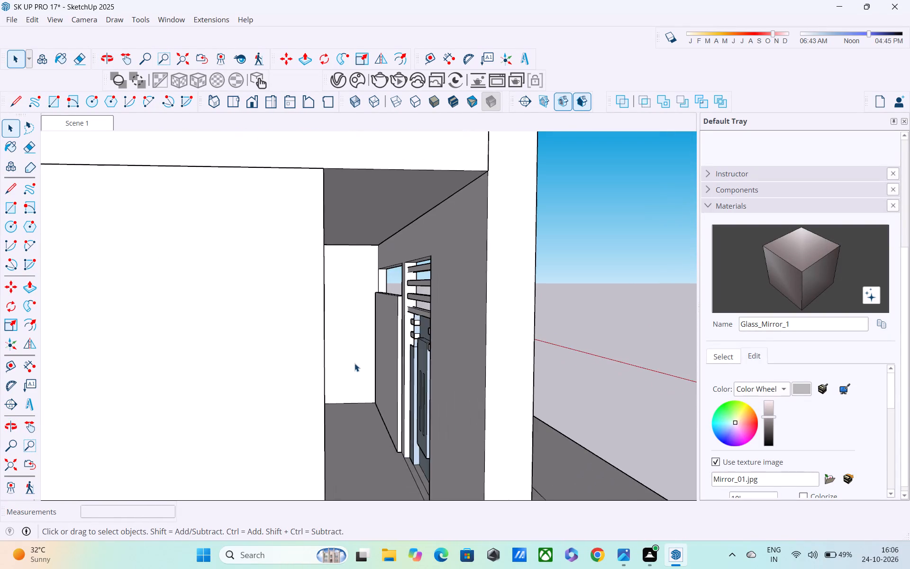
middle_click_drag(353, 362, 291, 352)
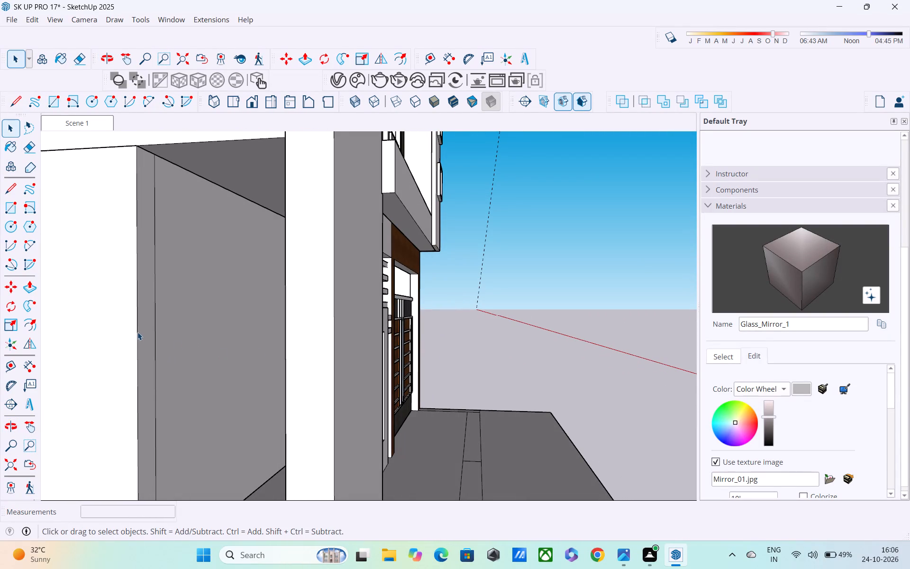
double_click(137, 332)
scroll(153, 323, "down", 1)
middle_click_drag(153, 325, 63, 350)
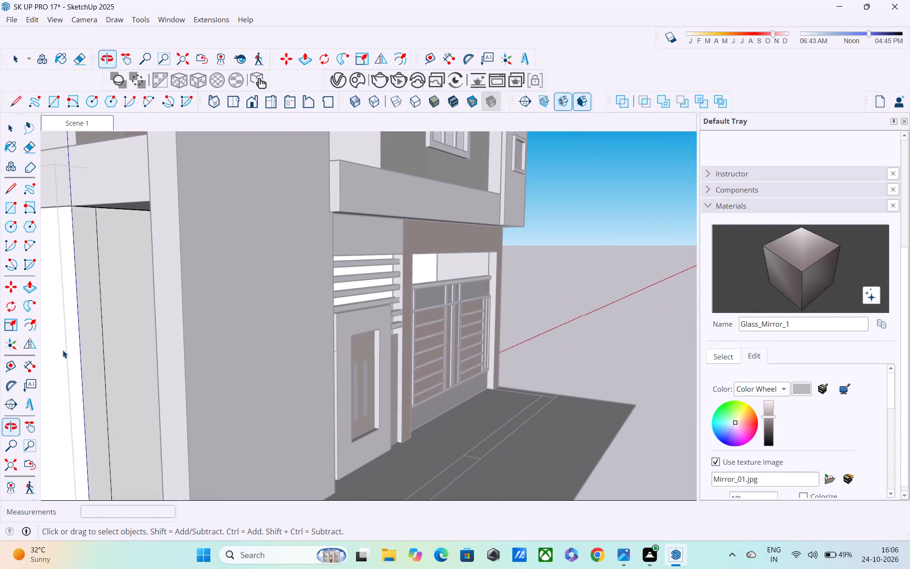
key("p")
left_click(80, 345)
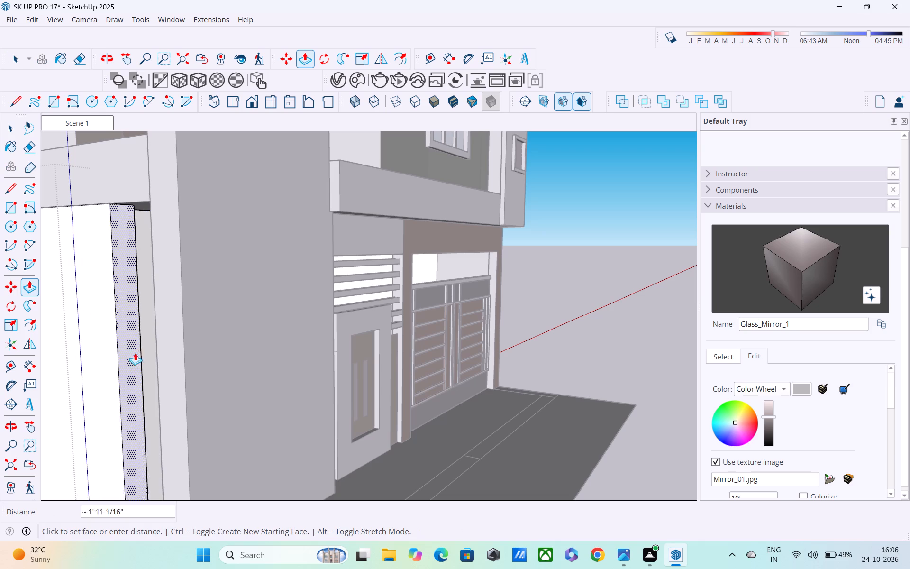
left_click(156, 347)
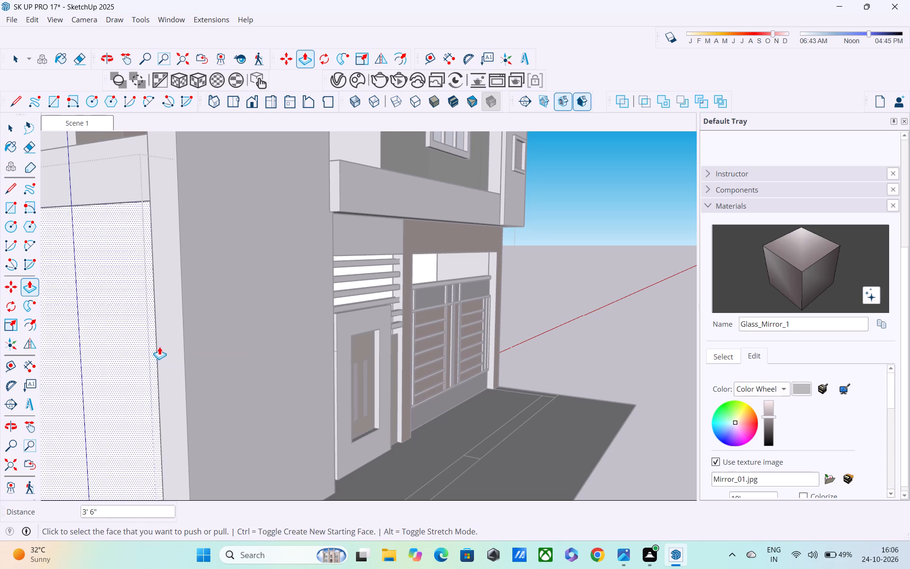
scroll(199, 353, "down", 5)
key("space")
left_click(525, 243)
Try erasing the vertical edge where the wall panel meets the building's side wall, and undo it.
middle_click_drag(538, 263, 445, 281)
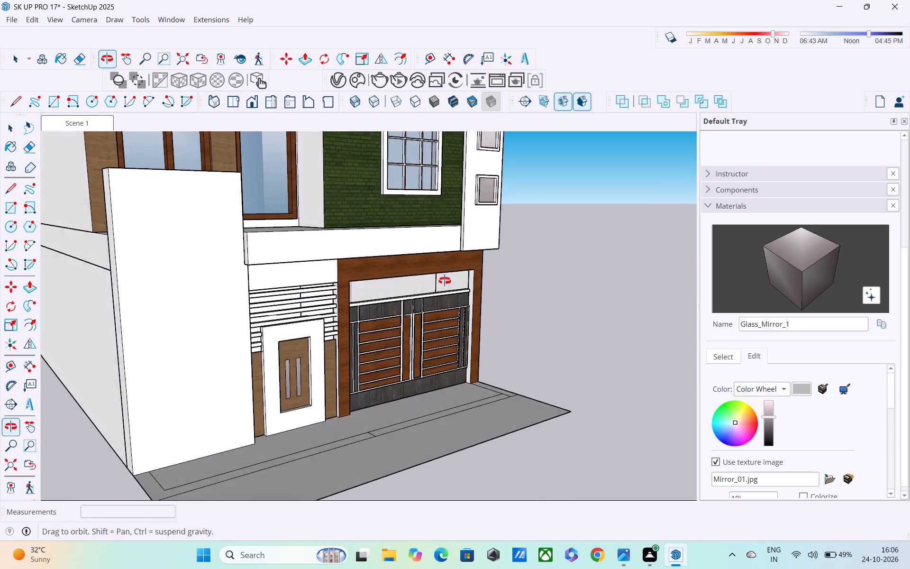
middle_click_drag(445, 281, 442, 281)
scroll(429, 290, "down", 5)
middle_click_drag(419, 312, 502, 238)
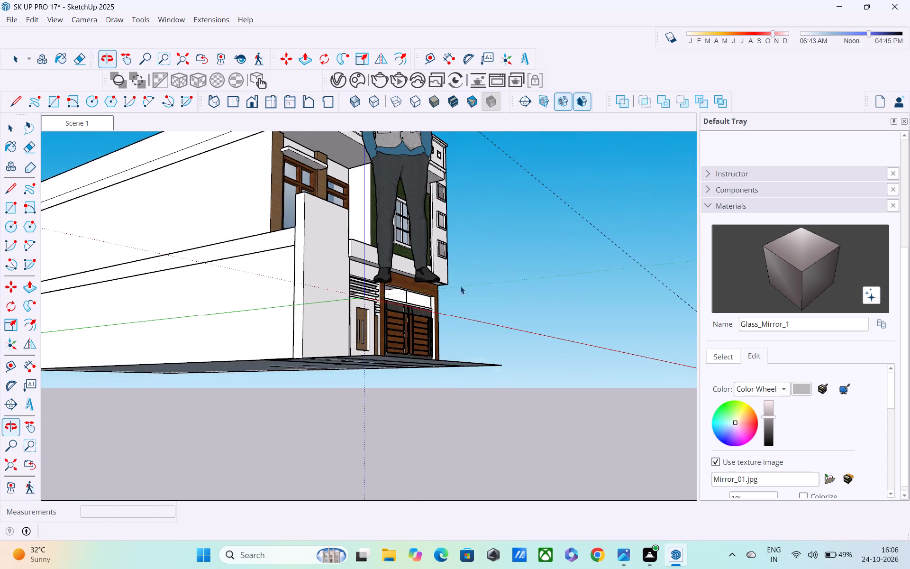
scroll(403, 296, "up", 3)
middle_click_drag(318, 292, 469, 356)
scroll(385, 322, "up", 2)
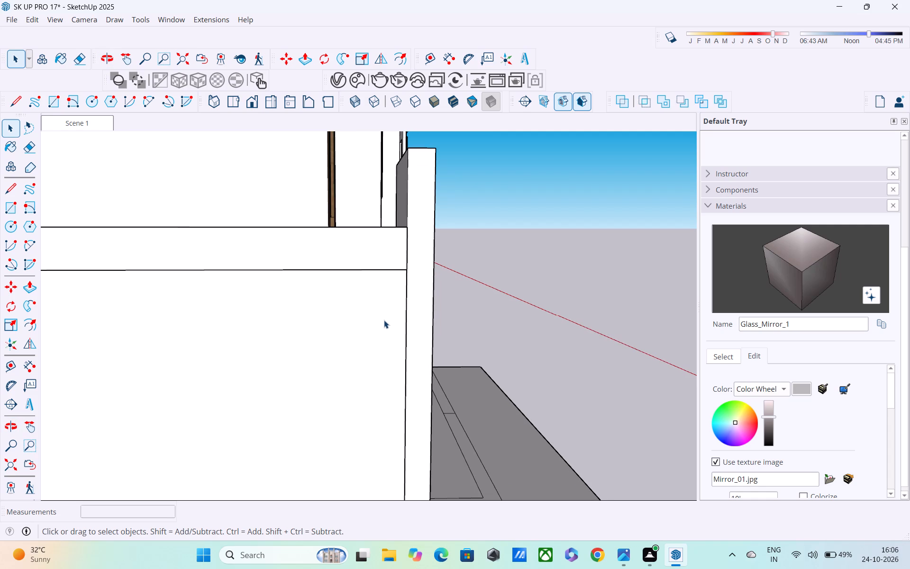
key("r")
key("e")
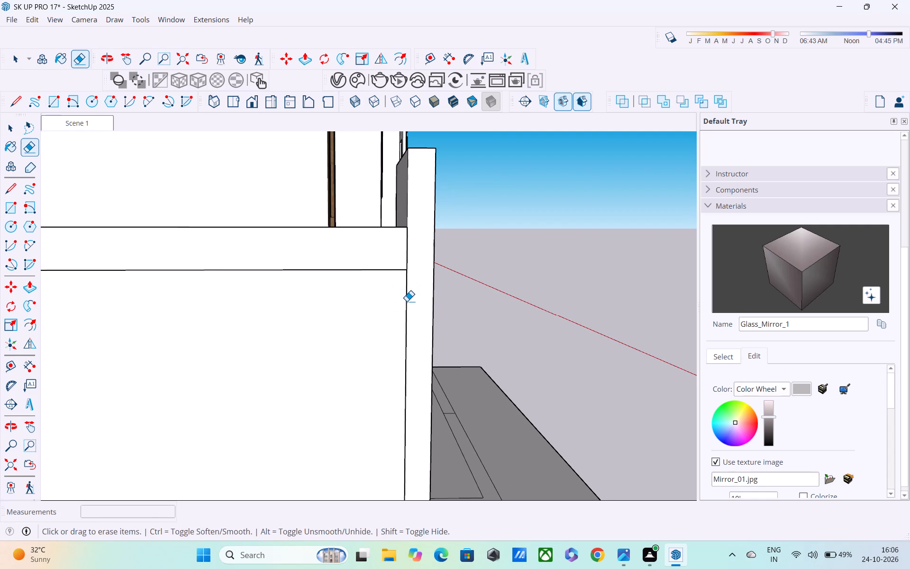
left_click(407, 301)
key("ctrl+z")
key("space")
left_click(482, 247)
Draw a rectangle about 3' 4" by 2' 9" on the front face of the wall panel beside the door.
middle_click_drag(487, 327, 246, 327)
scroll(249, 313, "down", 5)
middle_click_drag(299, 292, 226, 283)
scroll(225, 288, "down", 2)
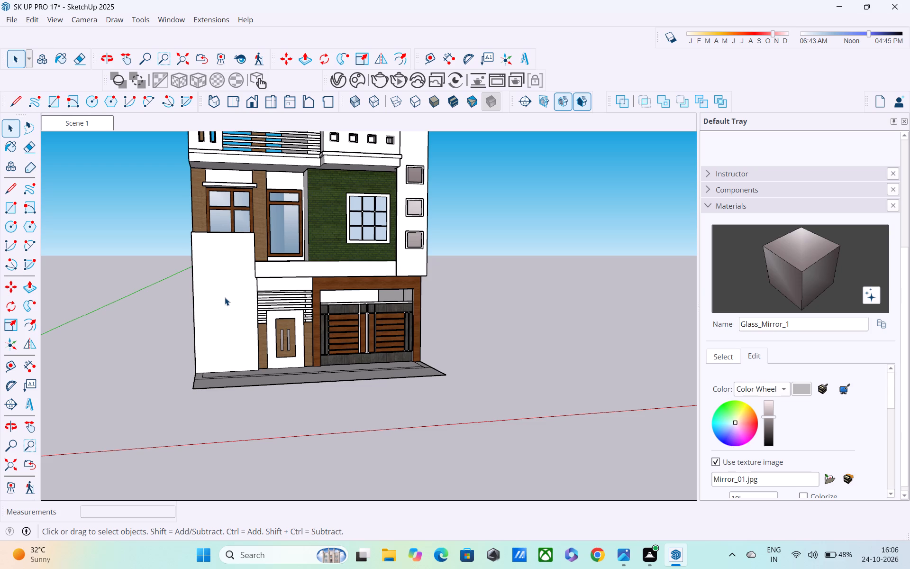
scroll(225, 297, "up", 2)
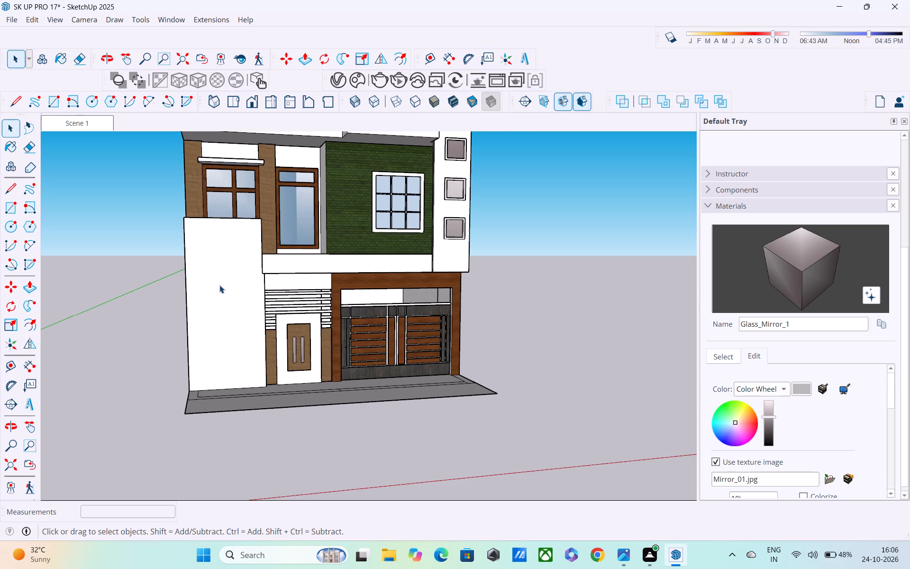
scroll(220, 285, "up", 2)
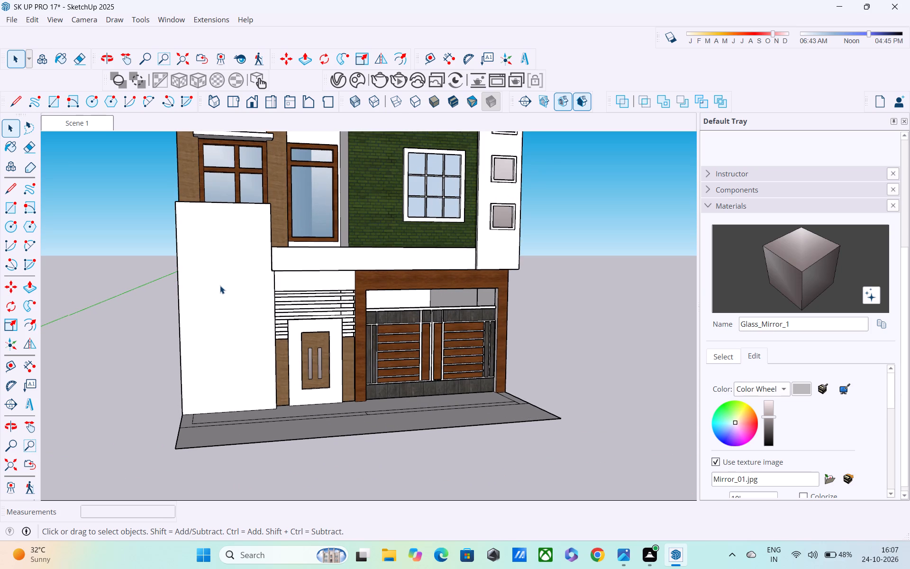
key("r")
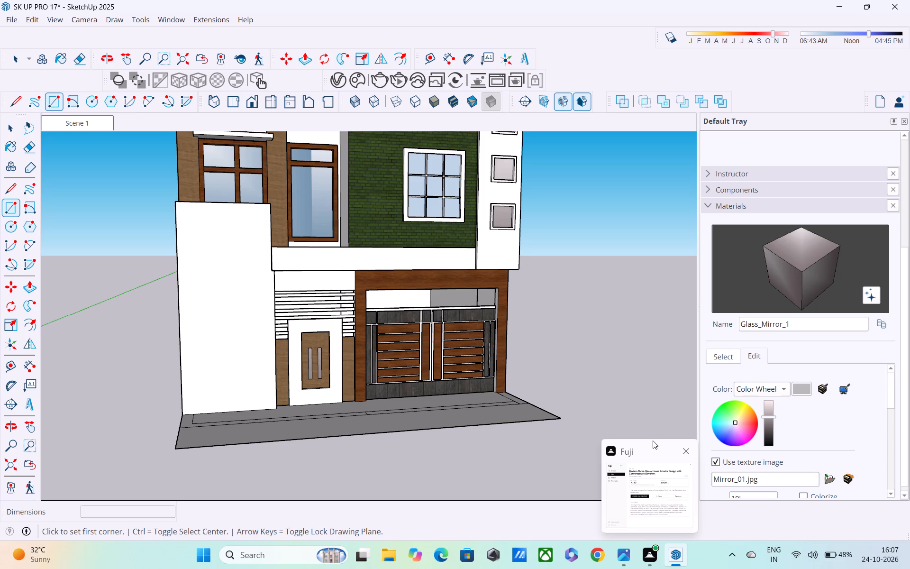
middle_click_drag(215, 300, 174, 307)
scroll(196, 296, "up", 1)
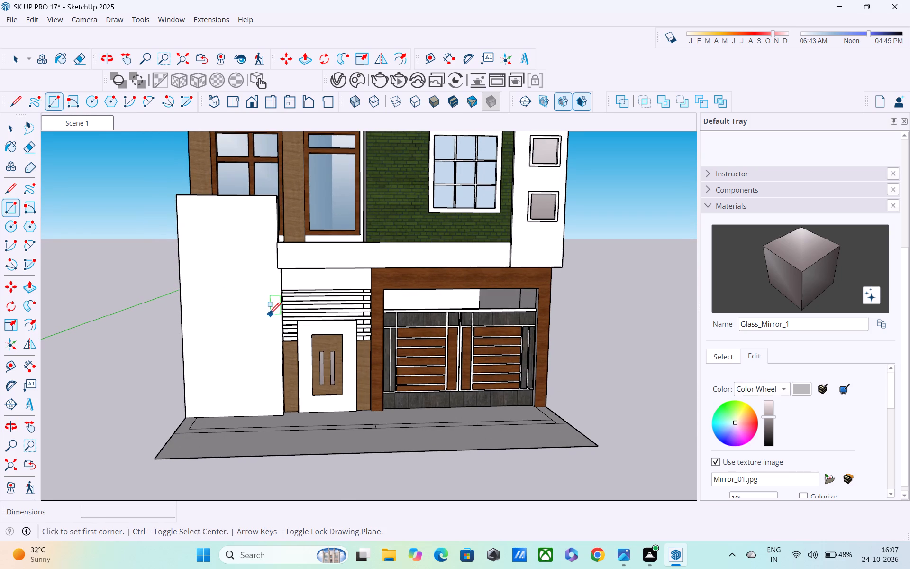
left_click(205, 285)
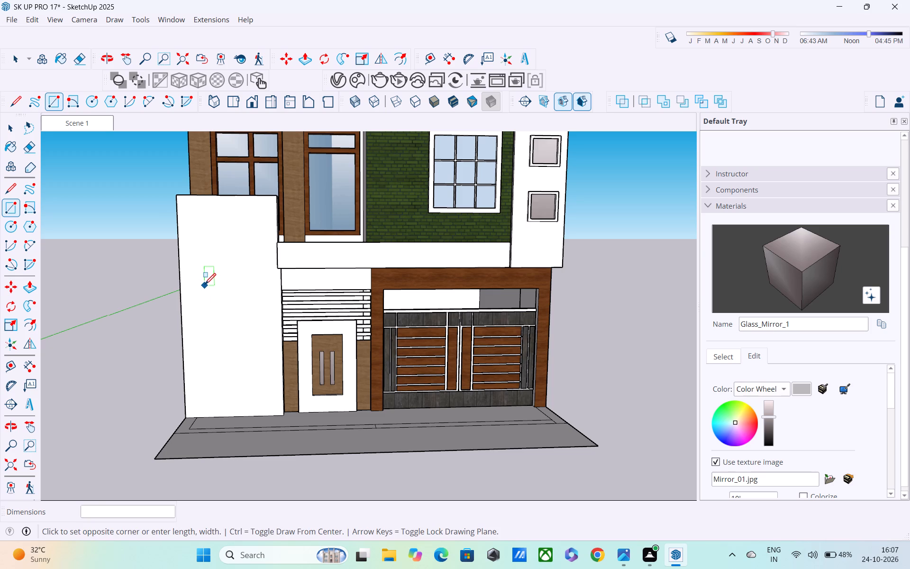
left_click(258, 328)
Offset the rectangle's outline inward by 4" and revise the offset to 5" to form a window frame border.
middle_click_drag(269, 336, 234, 333)
scroll(231, 329, "up", 4)
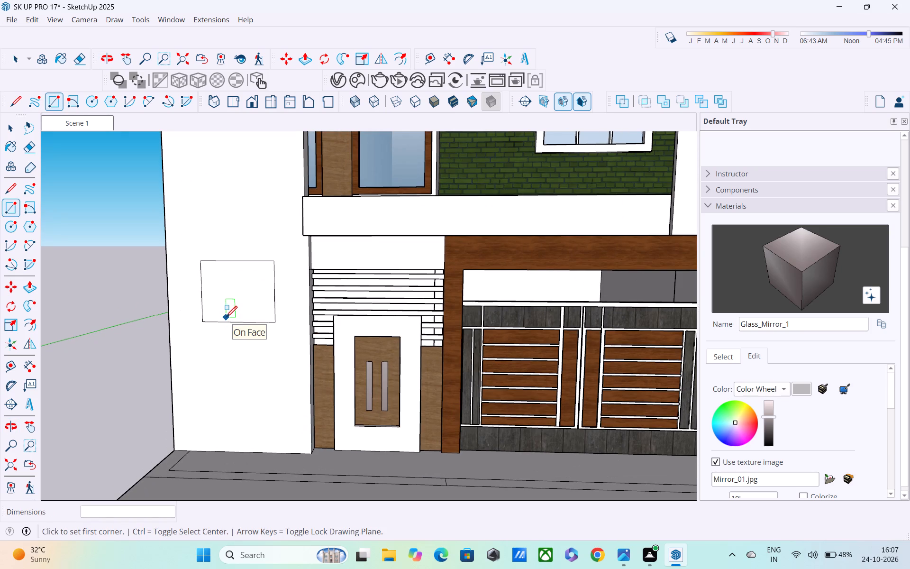
key("f")
left_click(225, 308)
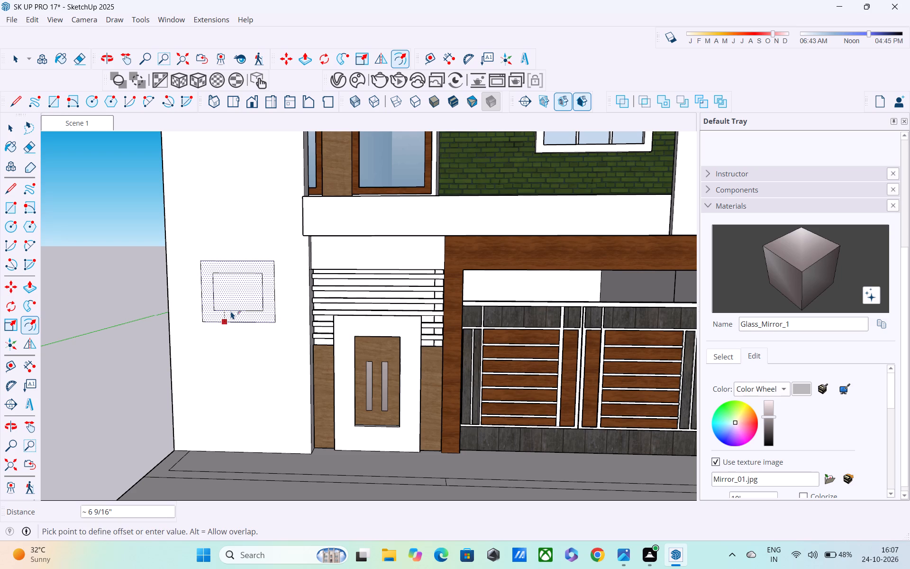
type("4\"")
key("Return")
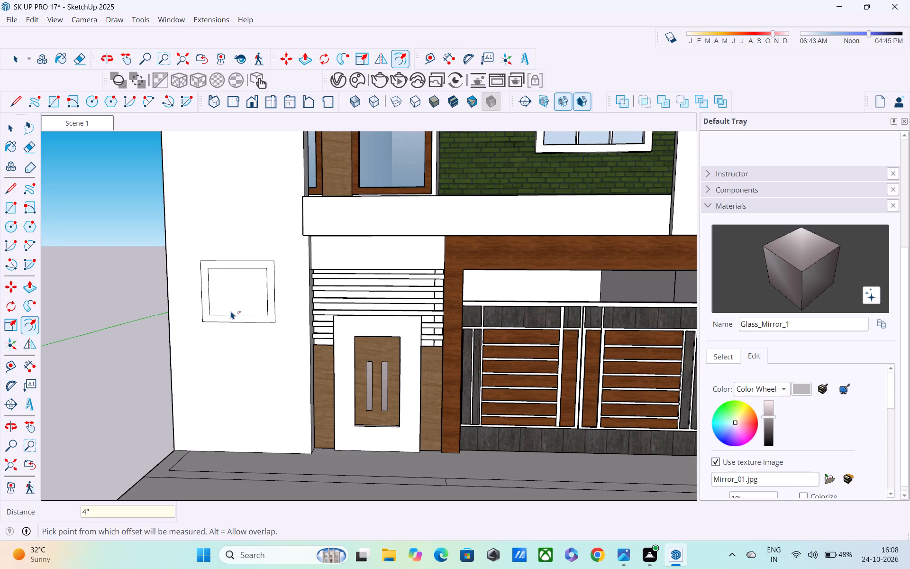
type("5\"")
key("Return")
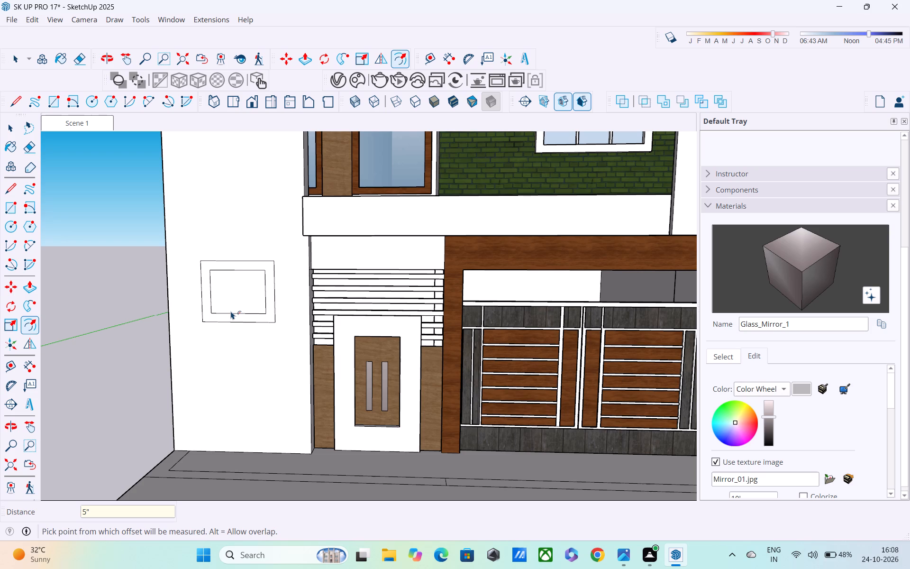
key("space")
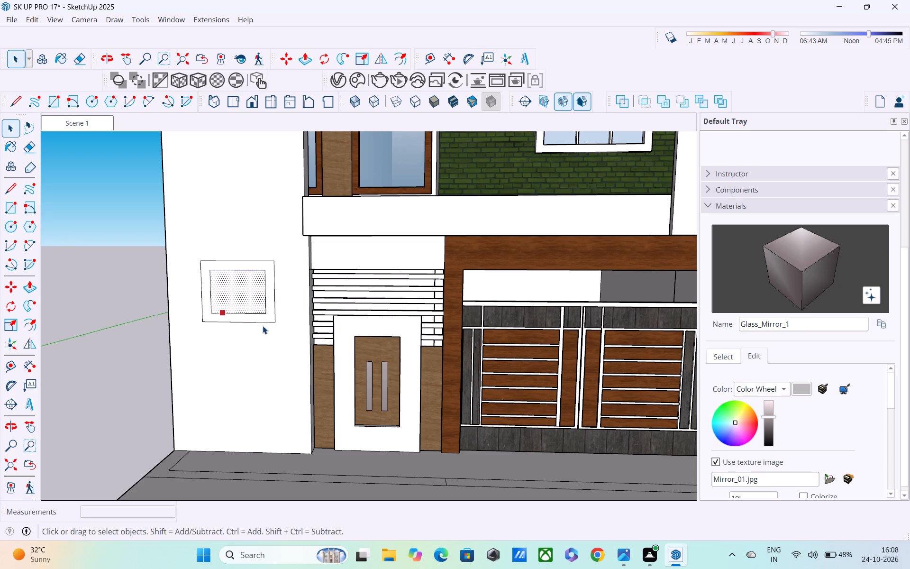
Push the inner rectangle about 1' 7/8" into the wall panel to cut the window opening.
key("p")
left_click(246, 301)
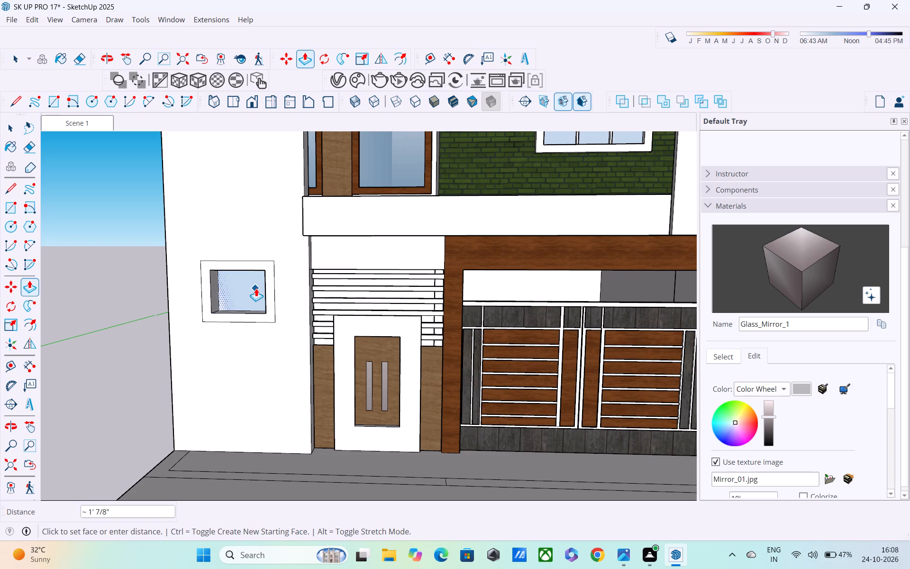
left_click(256, 288)
Draw a rectangle spanning the window opening in the wall panel, about midway through its depth, to form the glass pane.
middle_click_drag(249, 290, 241, 291)
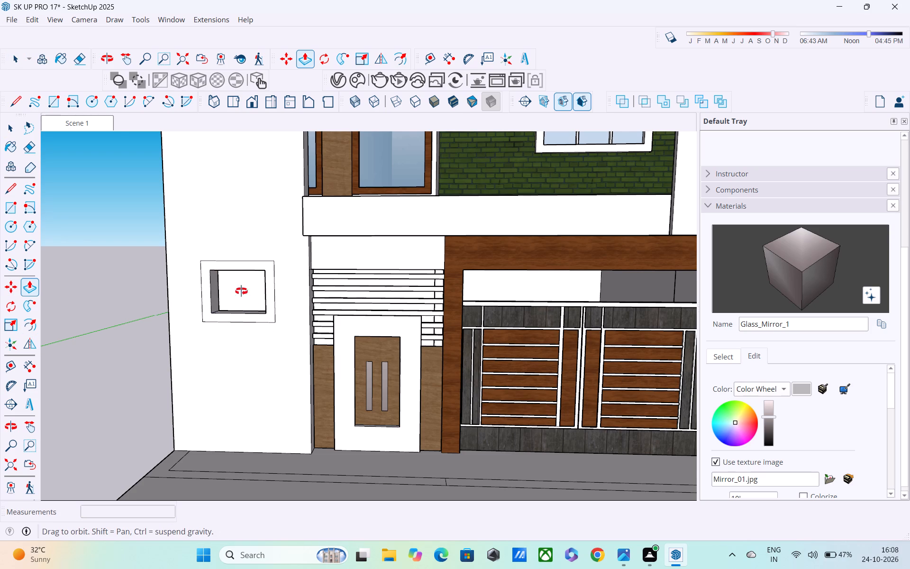
middle_click_drag(241, 291, 321, 296)
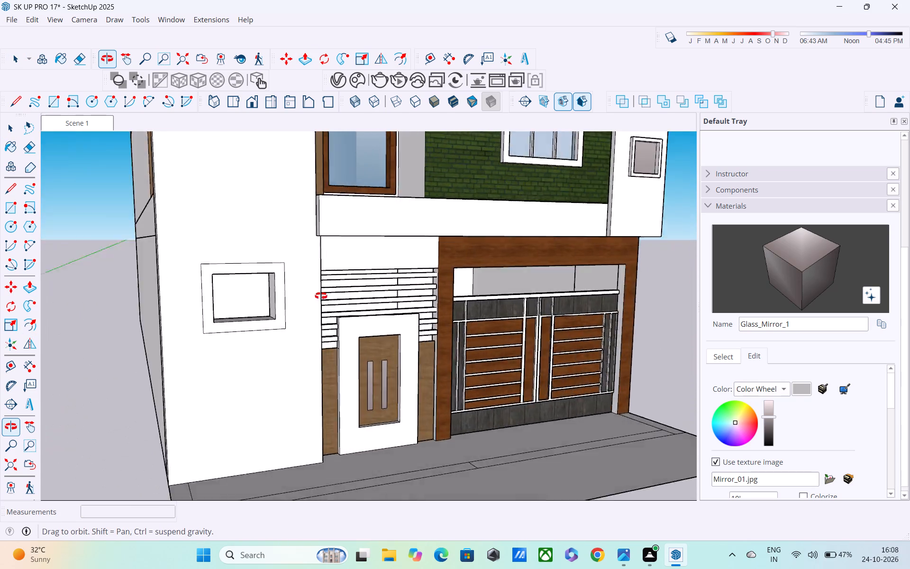
middle_click_drag(321, 296, 234, 302)
scroll(230, 302, "up", 2)
middle_click_drag(239, 296, 228, 265)
scroll(227, 295, "up", 2)
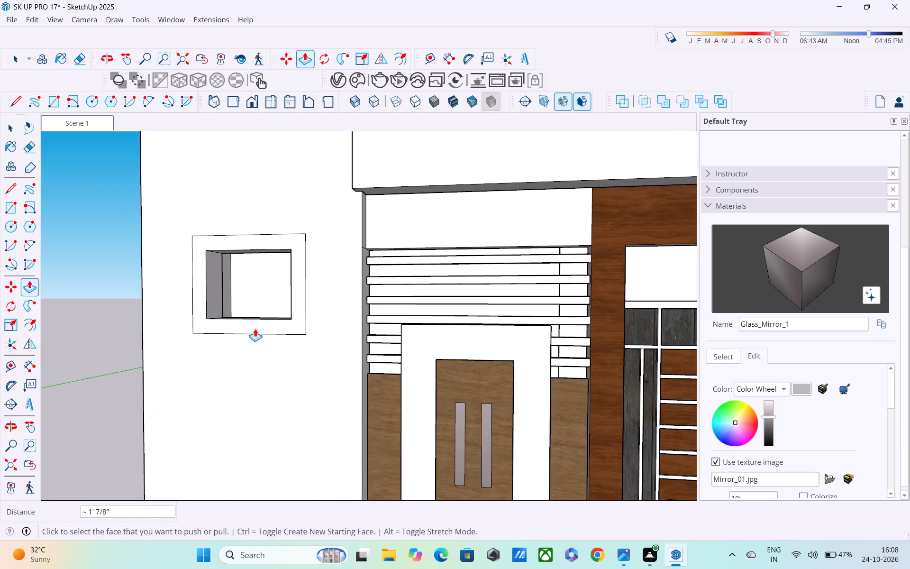
middle_click_drag(258, 334, 219, 278)
key("r")
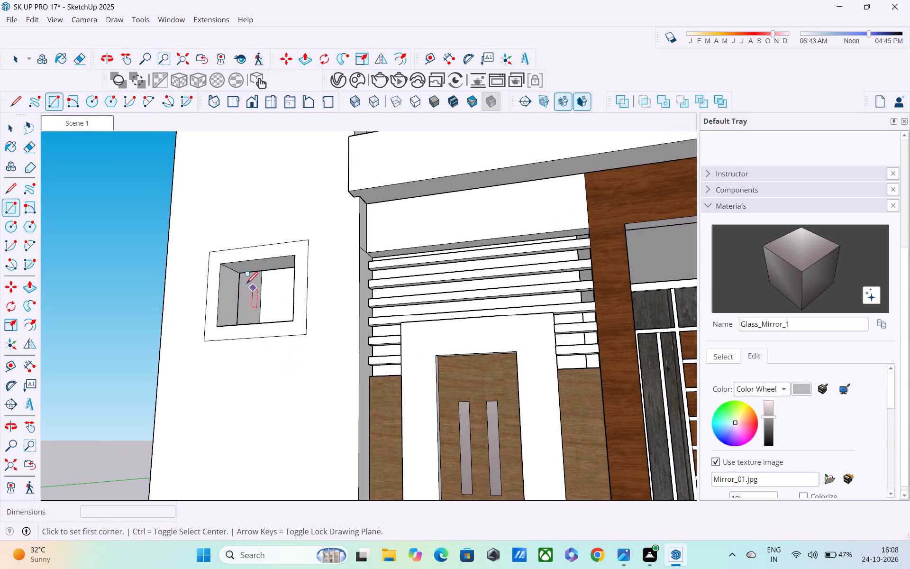
middle_click_drag(374, 476, 337, 434, "shift")
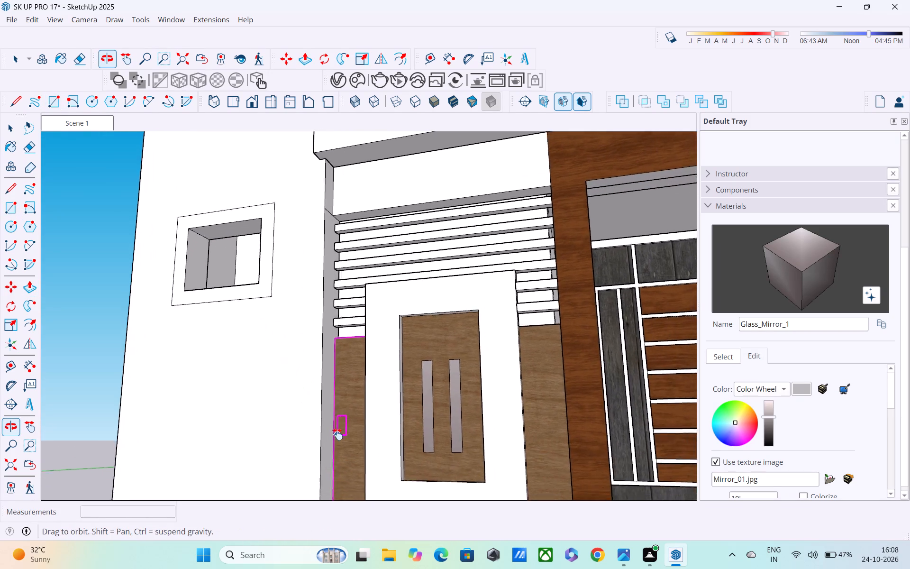
middle_click_drag(337, 434, 508, 485, "shift")
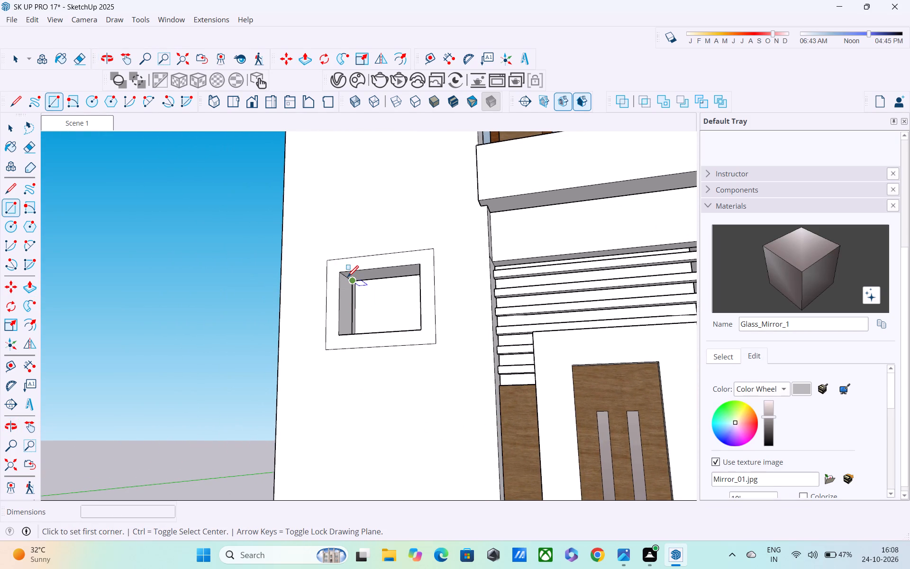
scroll(347, 278, "up", 7)
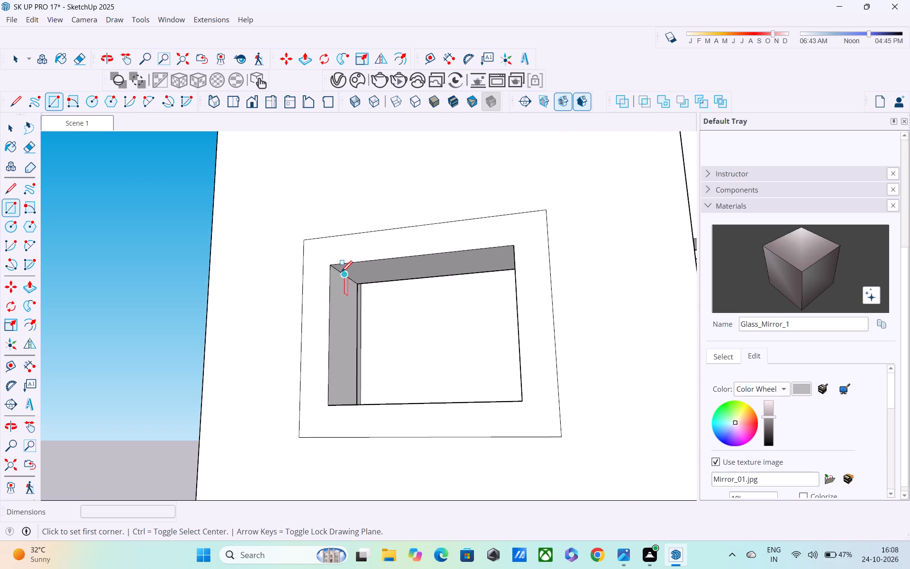
left_click(344, 277)
middle_click_drag(445, 361, 498, 380)
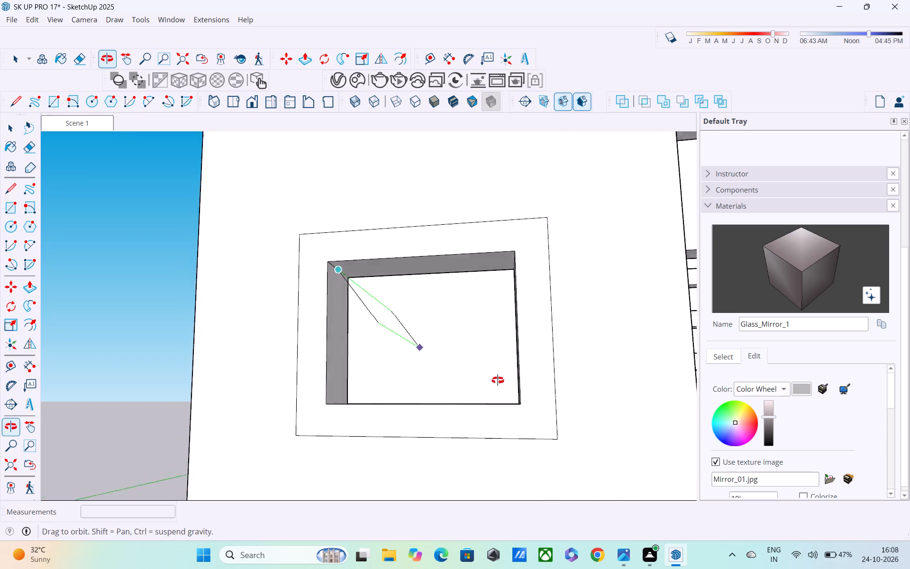
middle_click_drag(498, 380, 365, 367)
middle_click_drag(365, 367, 627, 397)
scroll(372, 383, "up", 3)
left_click(367, 393)
middle_click_drag(371, 396, 331, 398)
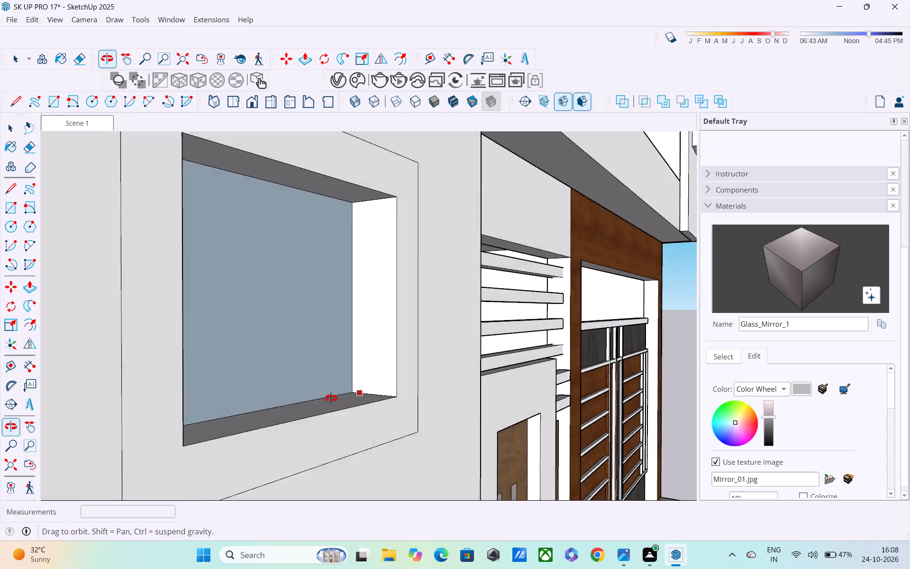
middle_click_drag(331, 398, 222, 402)
scroll(235, 395, "down", 5)
middle_click_drag(281, 402, 208, 411)
scroll(208, 411, "down", 4)
middle_click_drag(244, 400, 251, 444)
Push/pull the window's frame border 2" outward from the wall panel's front face.
key("space")
left_click(214, 317)
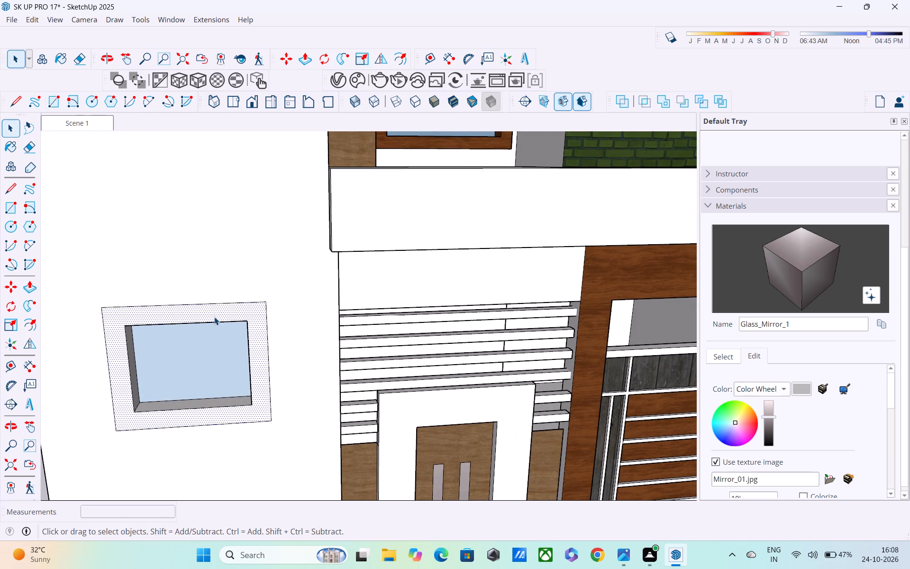
key("p")
left_click(216, 310)
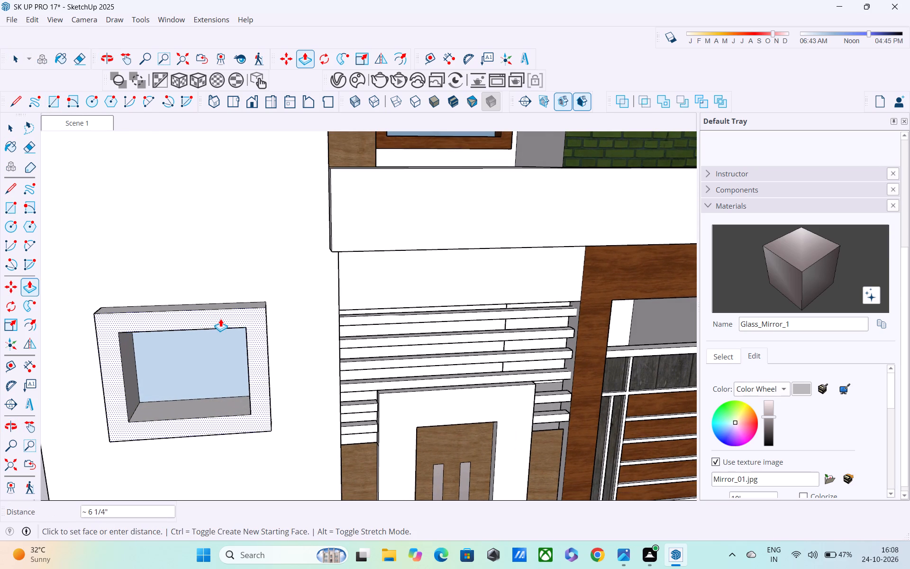
type("2\"")
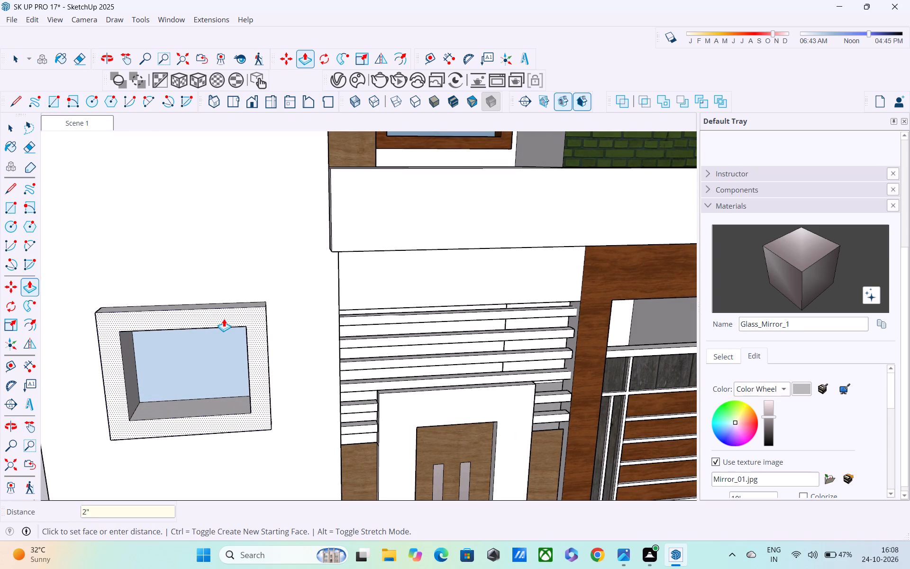
key("Return")
Examine the framed window and wall panel against the slab, the side wall and the overall façade.
middle_click_drag(234, 308, 145, 376)
scroll(142, 363, "down", 3)
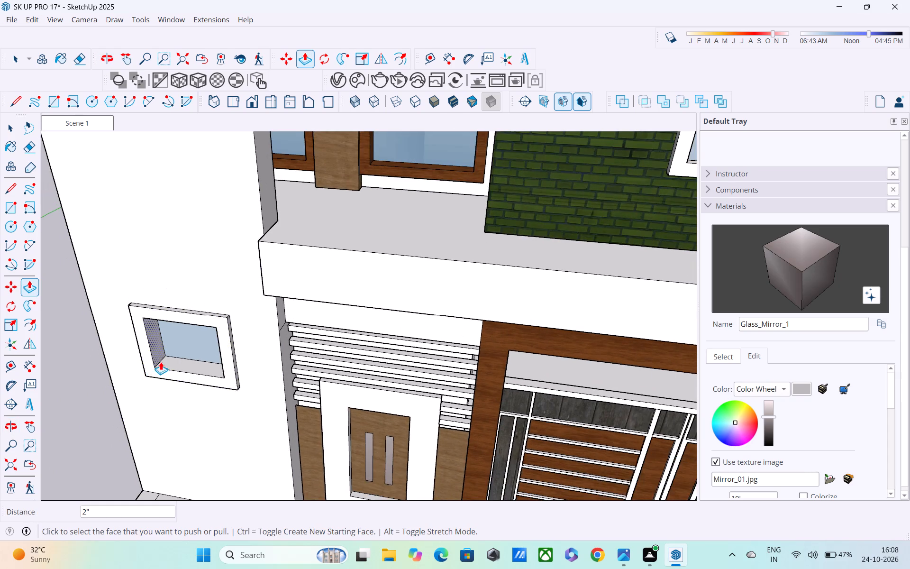
scroll(161, 362, "down", 1)
middle_click_drag(179, 345, 291, 400, "shift")
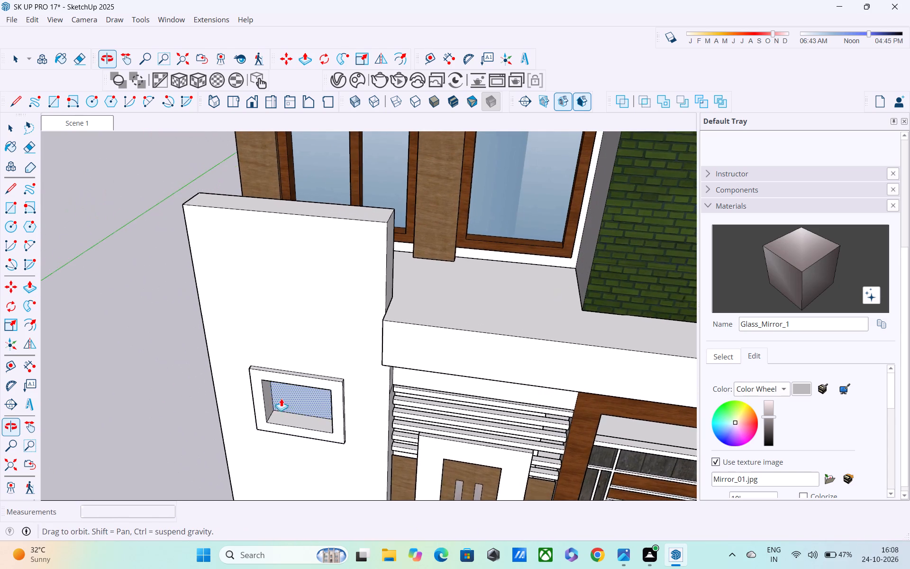
scroll(264, 382, "down", 3)
middle_click_drag(263, 381, 391, 405)
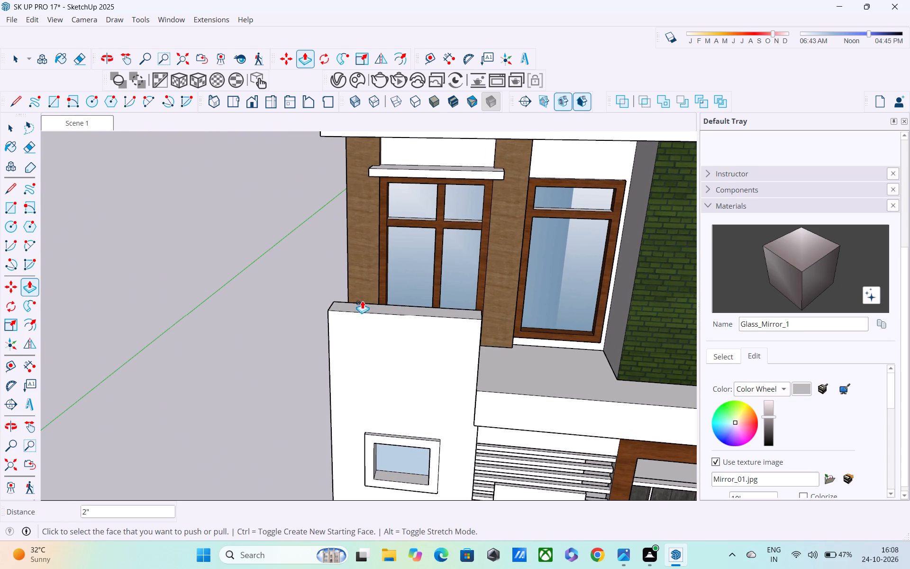
scroll(363, 324, "down", 1)
middle_click_drag(370, 329, 371, 310)
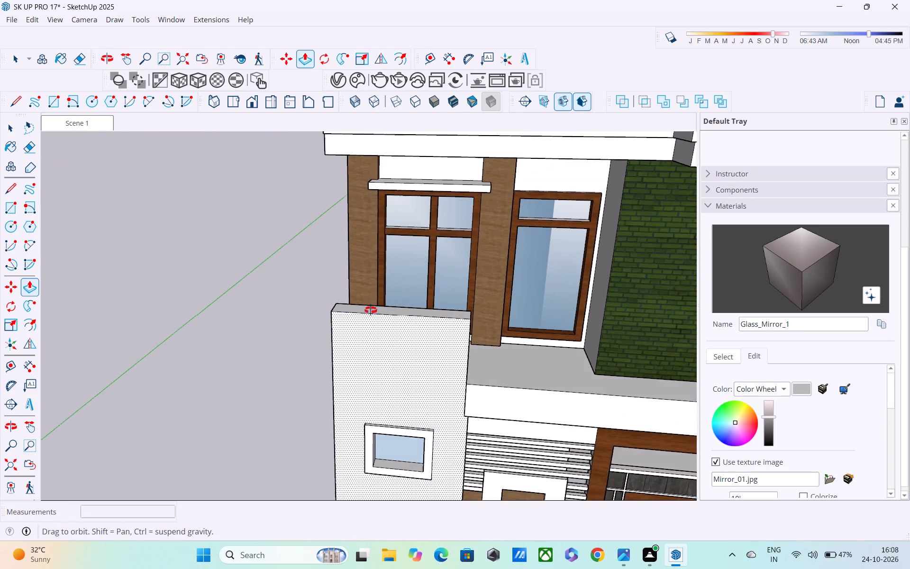
middle_click_drag(371, 310, 787, 282)
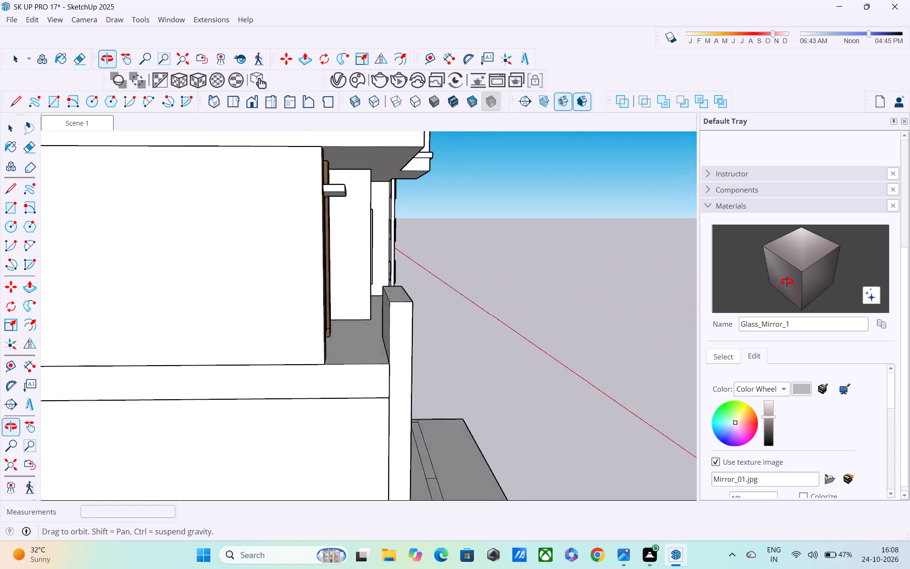
middle_click_drag(787, 282, 540, 223)
scroll(520, 239, "down", 5)
middle_click_drag(498, 251, 365, 326)
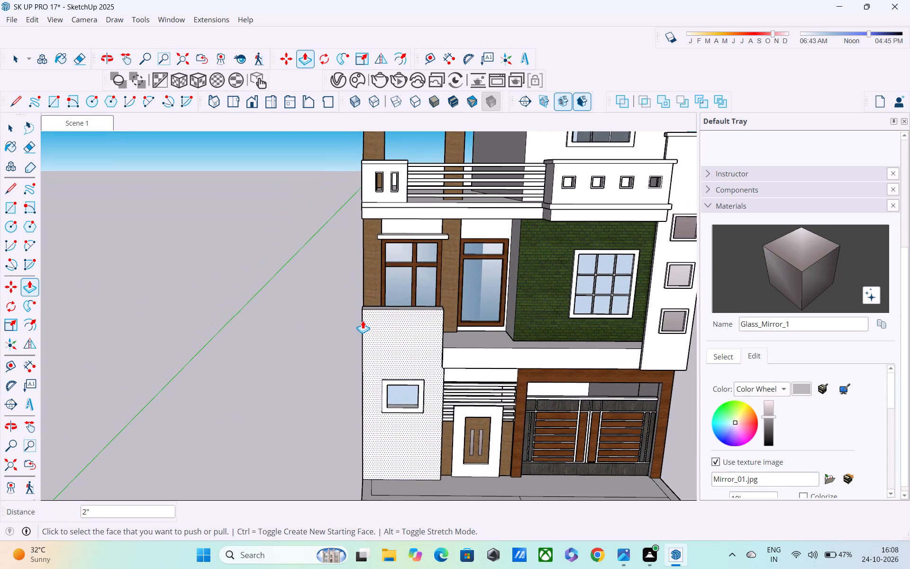
scroll(434, 313, "up", 2)
middle_click_drag(430, 313, 401, 234)
scroll(393, 238, "down", 6)
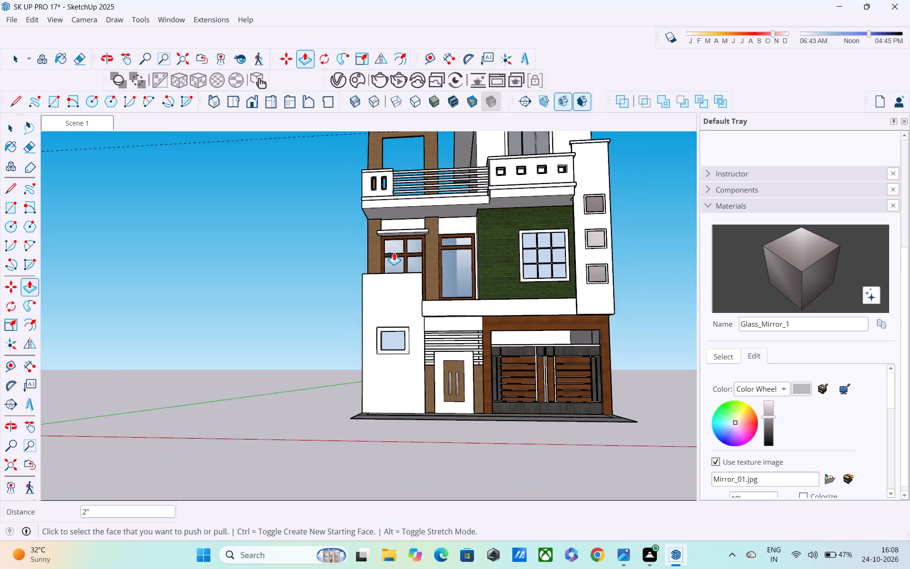
scroll(394, 252, "down", 4)
middle_click_drag(394, 252, 388, 326)
scroll(462, 262, "up", 6)
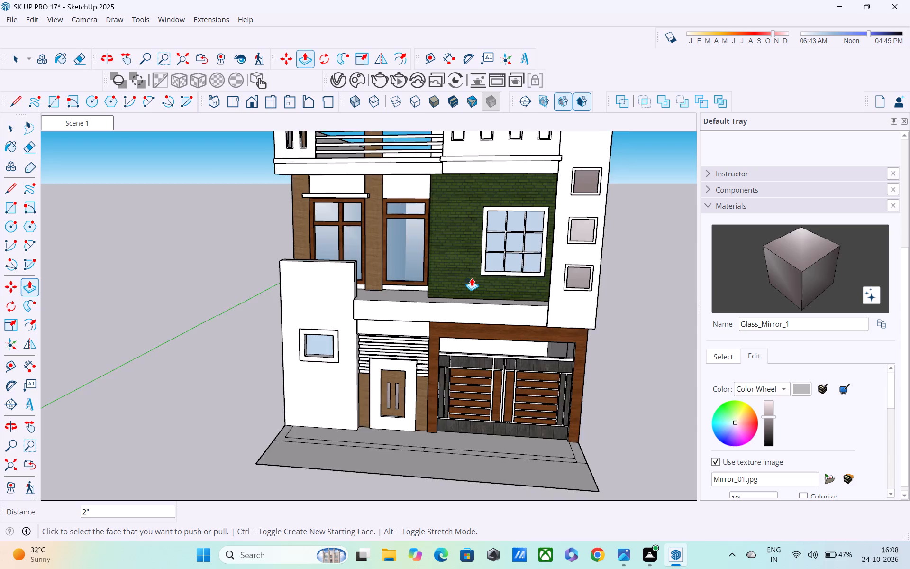
scroll(472, 278, "up", 2)
middle_click_drag(472, 279, 444, 209)
scroll(445, 257, "up", 3)
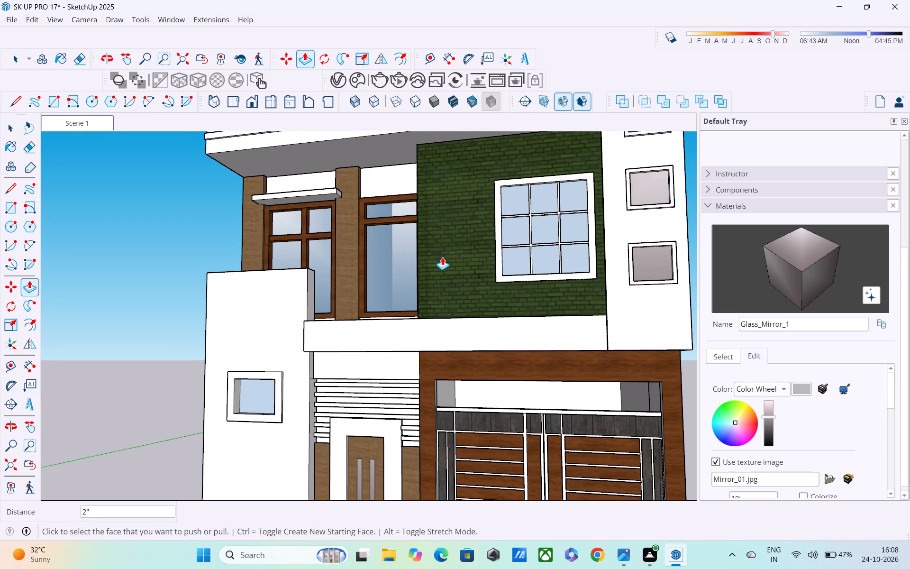
scroll(442, 257, "down", 5)
Examine the horizontal slats above the entrance door and the space behind the door and gate.
scroll(384, 341, "up", 9)
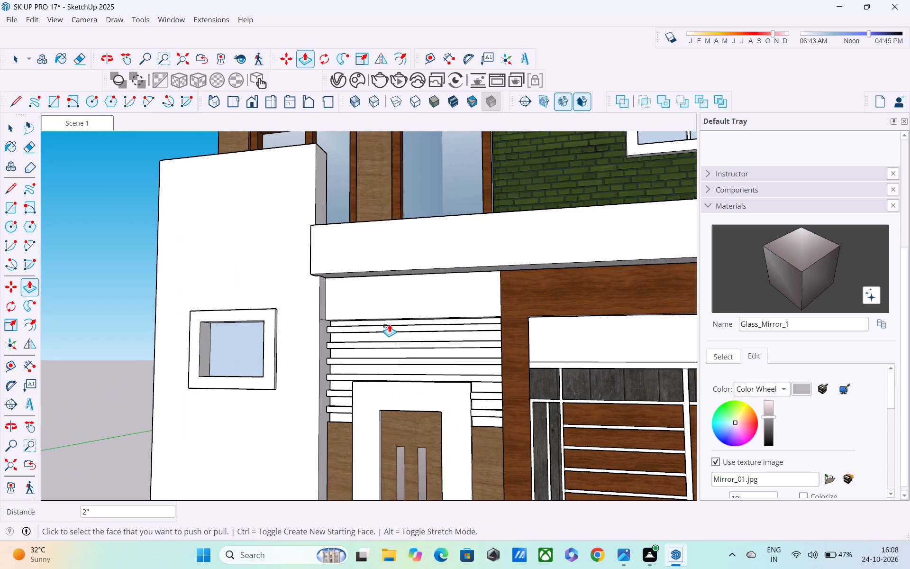
scroll(389, 324, "up", 8)
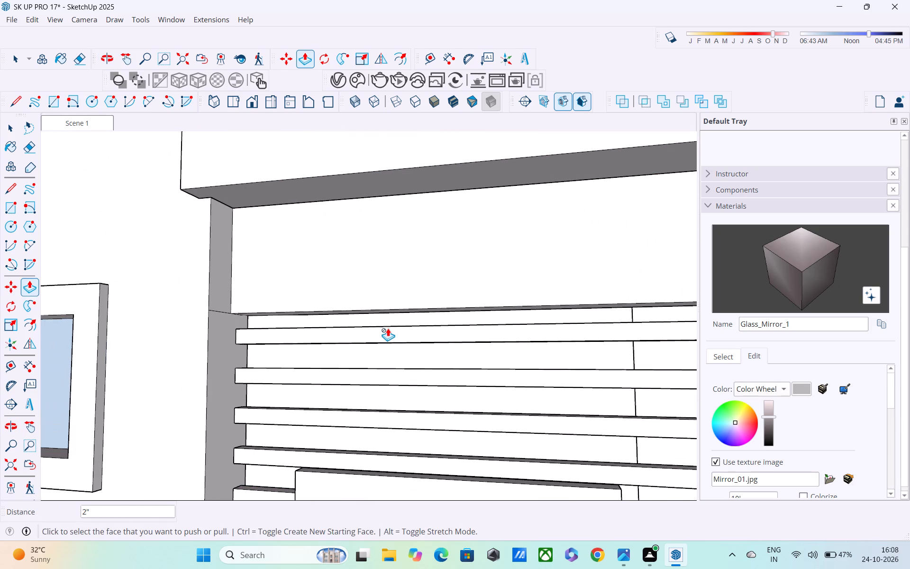
scroll(388, 328, "down", 4)
middle_click_drag(408, 341, 201, 354)
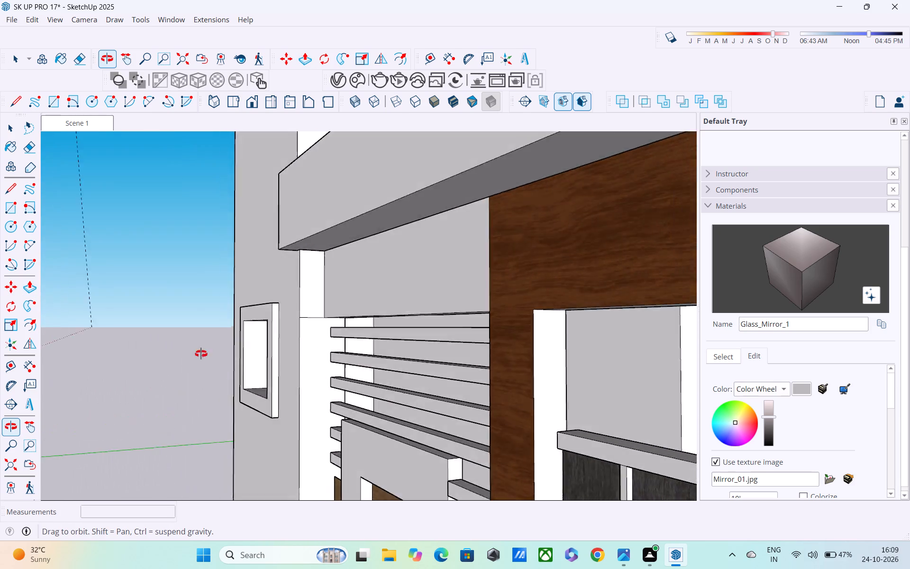
middle_click_drag(201, 354, 419, 362)
scroll(186, 353, "up", 1)
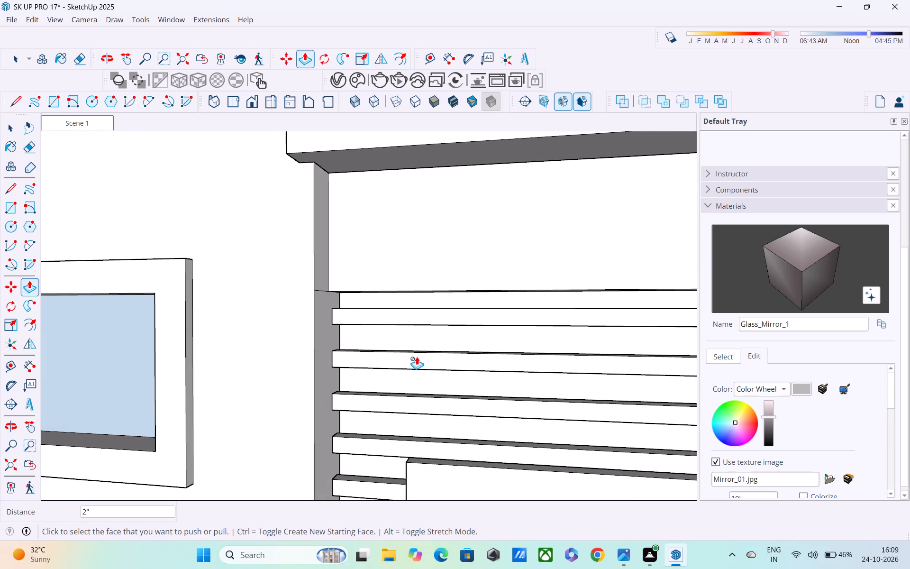
scroll(426, 52, "down", 5)
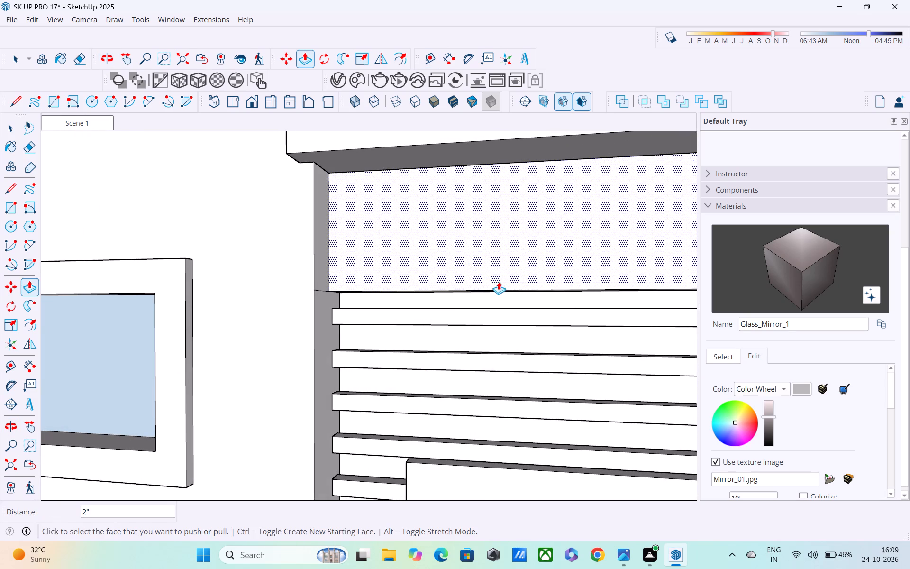
scroll(499, 282, "down", 4)
middle_click_drag(542, 327, 410, 315)
scroll(414, 315, "down", 6)
scroll(561, 318, "down", 5)
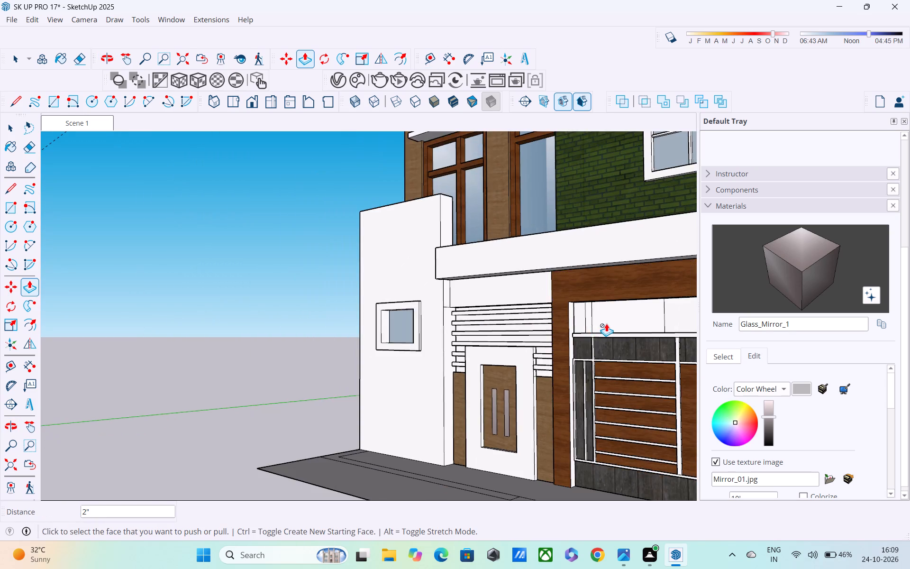
middle_click_drag(611, 324, 519, 355)
scroll(590, 332, "up", 15)
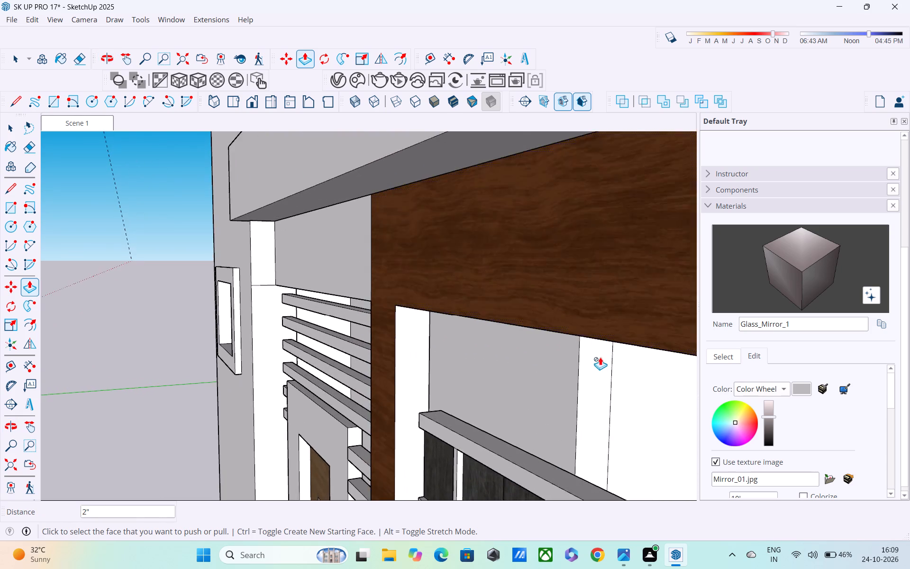
scroll(600, 357, "up", 2)
middle_click_drag(599, 355, 523, 353)
scroll(474, 363, "up", 4)
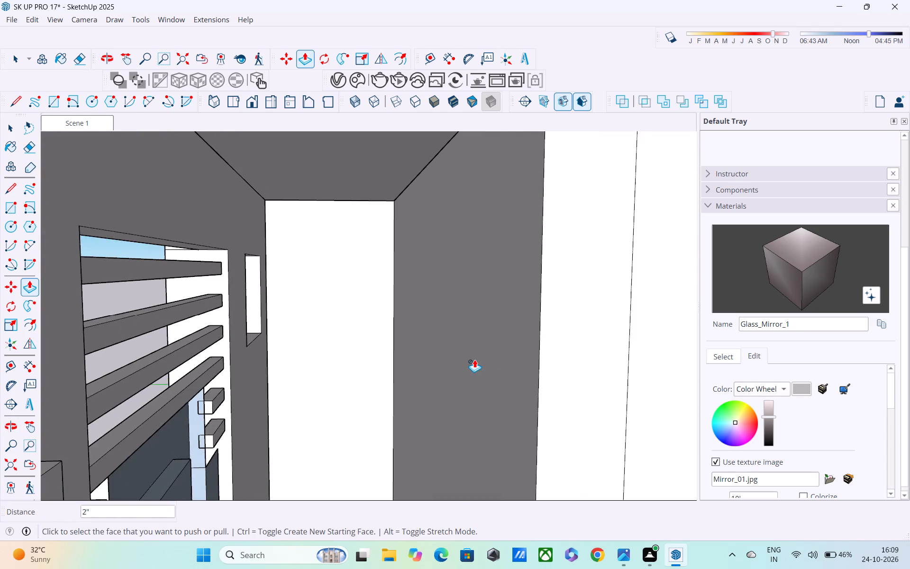
middle_click_drag(478, 356, 499, 312)
scroll(474, 328, "up", 4)
scroll(474, 328, "down", 2)
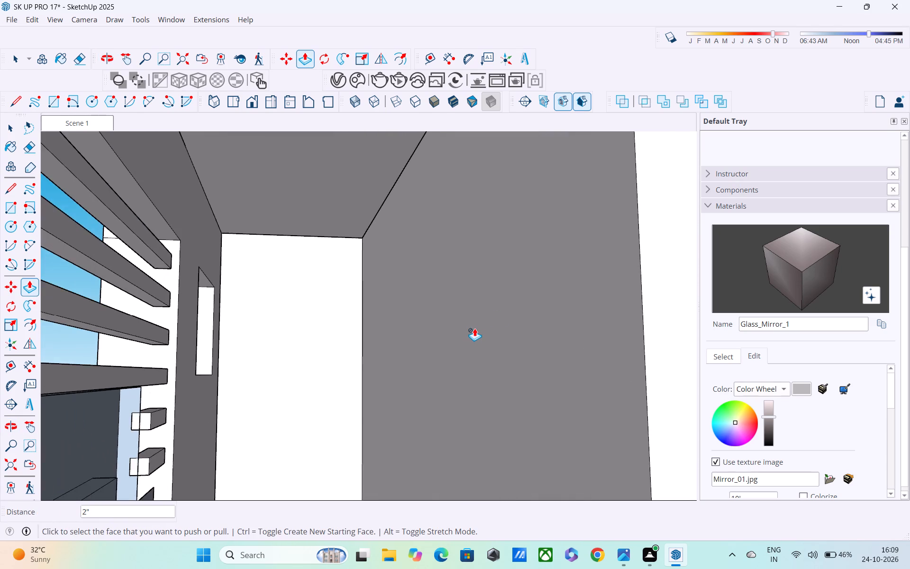
scroll(474, 328, "down", 4)
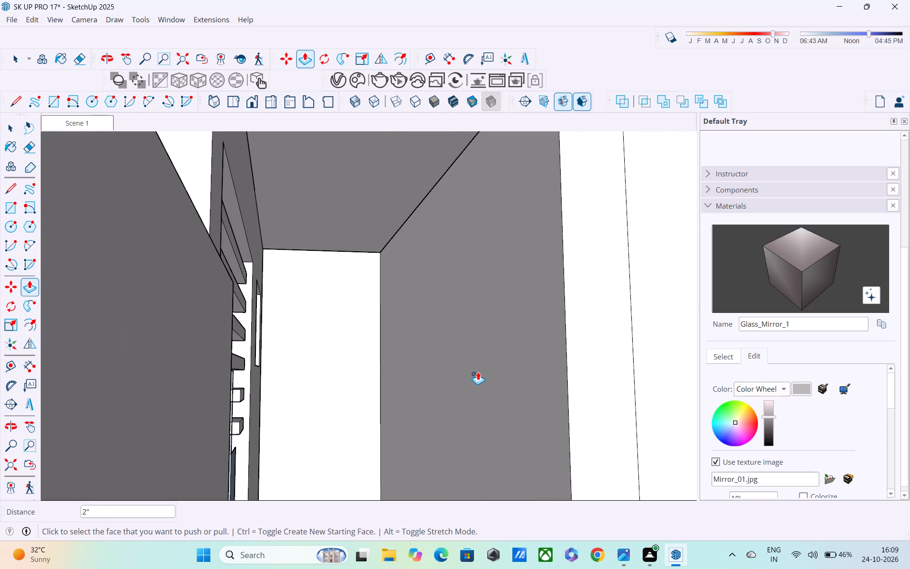
scroll(478, 372, "down", 15)
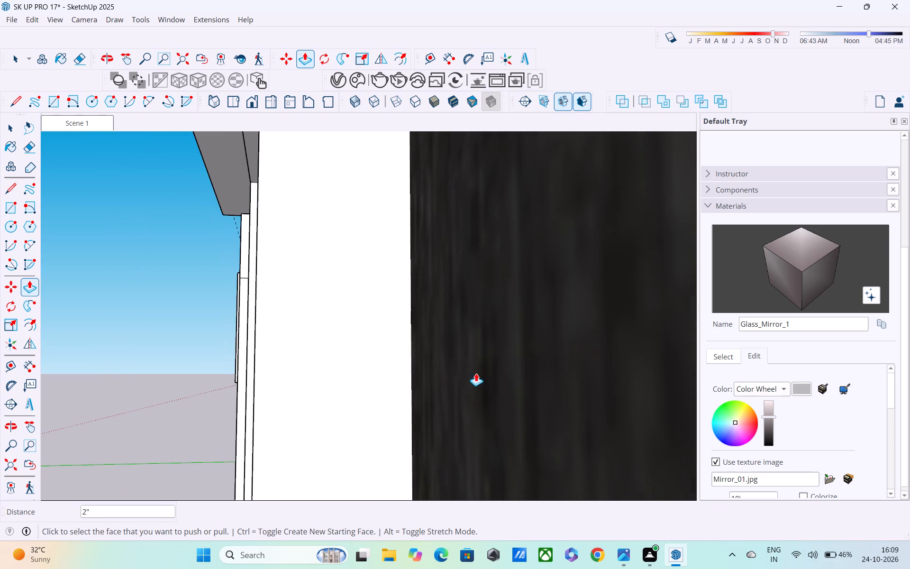
scroll(521, 360, "up", 9)
middle_click_drag(417, 365, 618, 377)
scroll(385, 377, "down", 2)
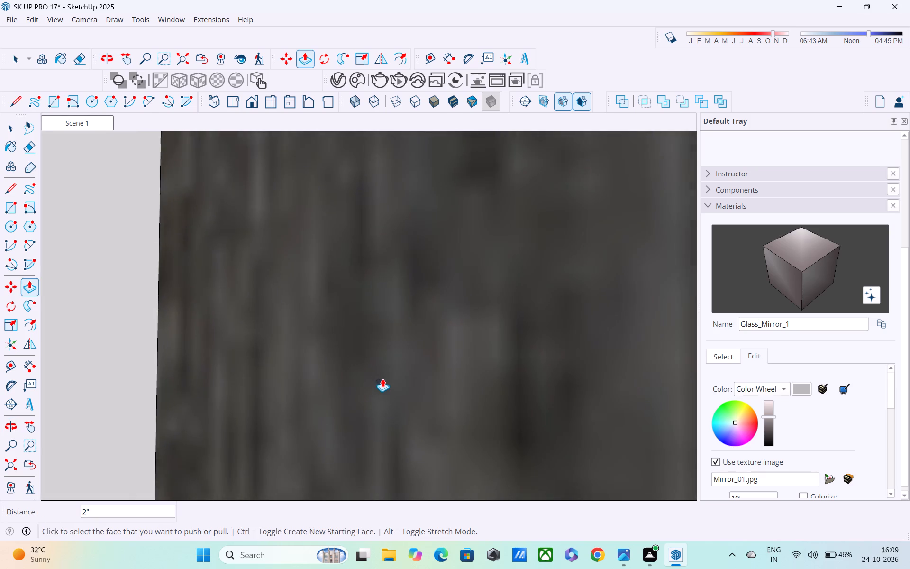
scroll(382, 379, "down", 4)
View the whole model and inspect the ground-floor façade around the wall panel, its window and the entrance door.
left_click(18, 463)
scroll(341, 381, "down", 3)
middle_click_drag(419, 392, 536, 373)
scroll(446, 397, "up", 5)
scroll(406, 399, "up", 4)
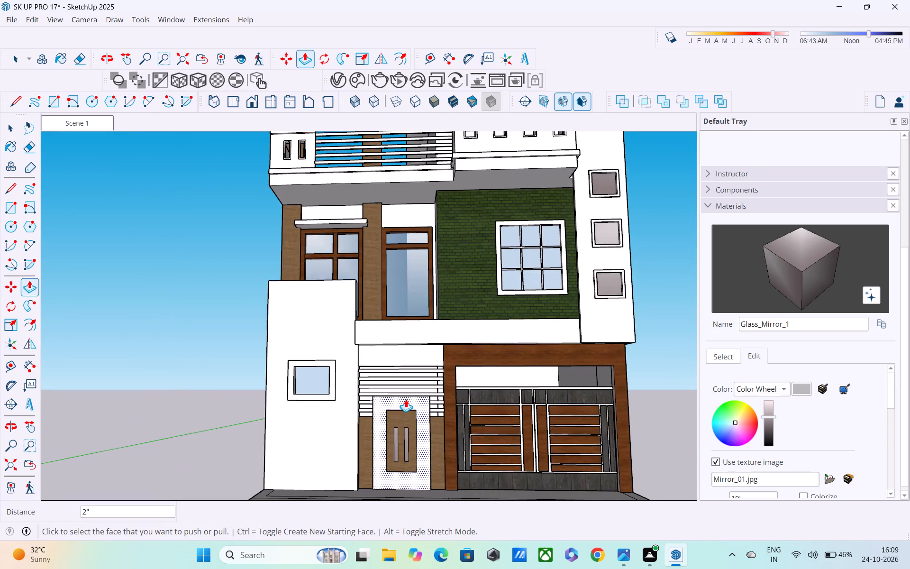
scroll(405, 399, "up", 8)
middle_click_drag(355, 396, 573, 392)
scroll(328, 395, "down", 5)
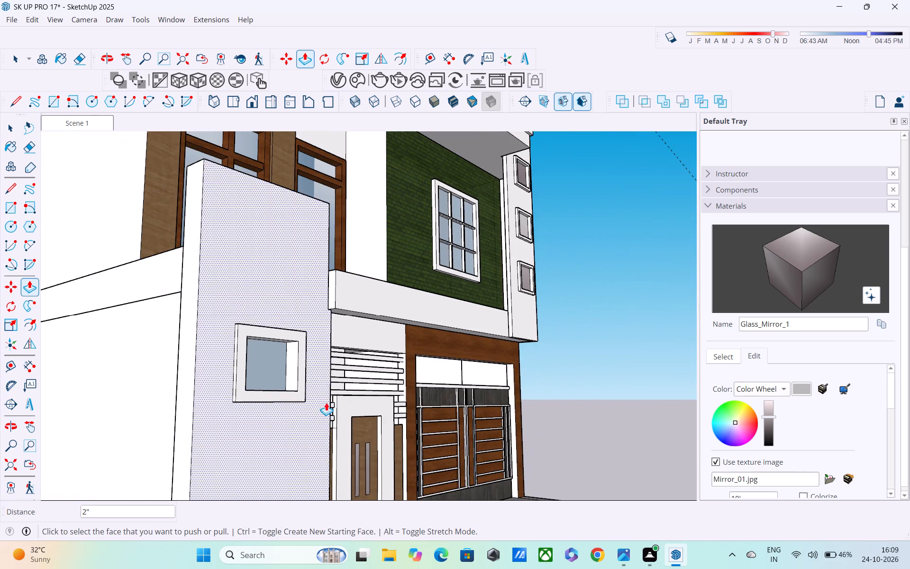
Examine the wall panel, the entrance slats and the side wall of the space behind them.
middle_click_drag(301, 399, 473, 384, "shift")
key("space")
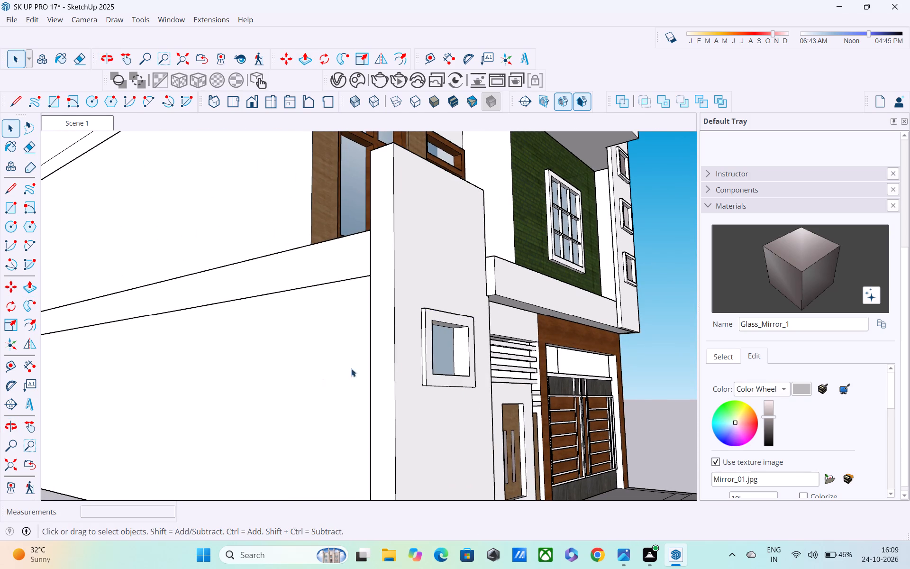
middle_click_drag(407, 362, 207, 477)
scroll(510, 413, "up", 2)
scroll(453, 425, "down", 1)
middle_click_drag(450, 425, 424, 346)
scroll(482, 385, "up", 2)
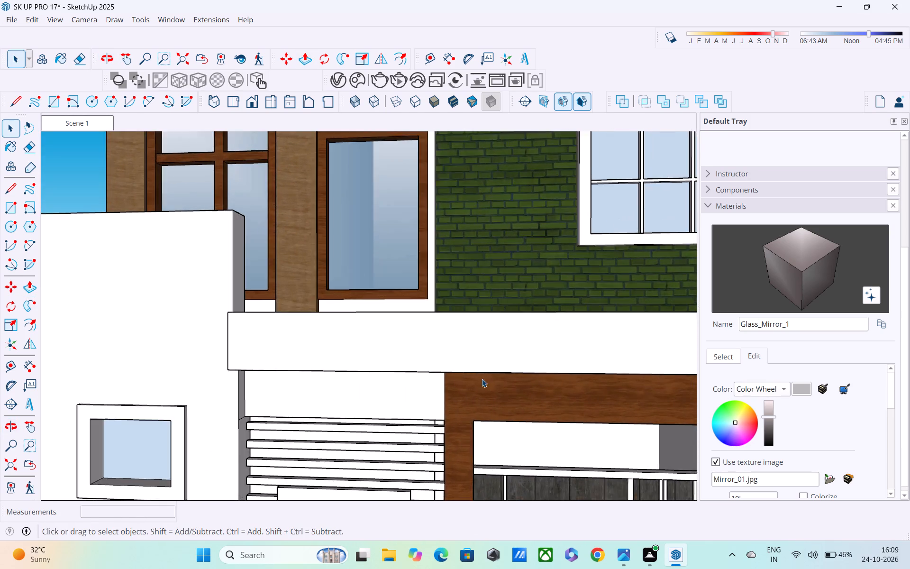
scroll(482, 379, "up", 6)
middle_click_drag(469, 375, 190, 317)
scroll(442, 360, "down", 4)
middle_click_drag(515, 424, 463, 429)
scroll(467, 428, "up", 3)
middle_click_drag(463, 429, 462, 429)
scroll(470, 450, "up", 4)
middle_click_drag(477, 455, 451, 335, "shift")
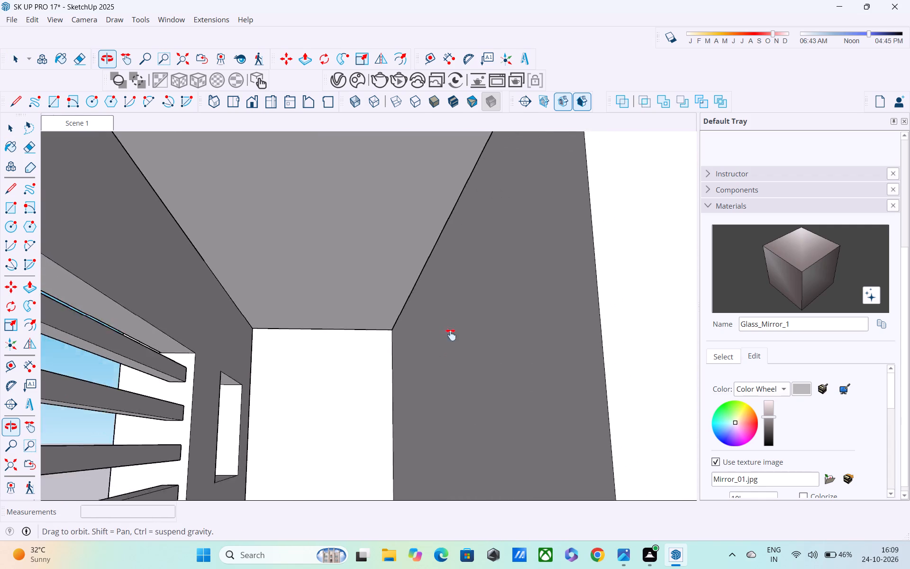
middle_click_drag(451, 335, 450, 307, "shift")
scroll(450, 359, "down", 4)
middle_click_drag(458, 396, 460, 319)
middle_click(464, 370)
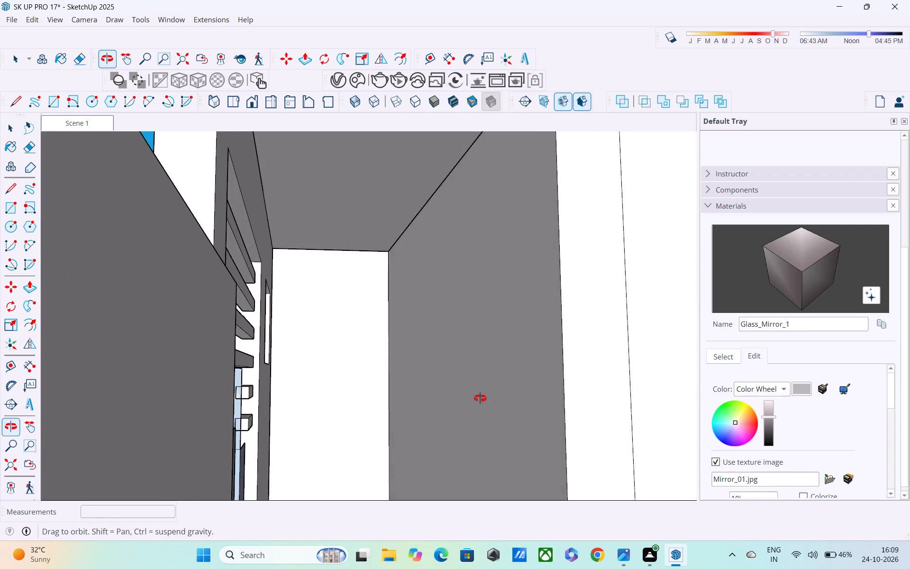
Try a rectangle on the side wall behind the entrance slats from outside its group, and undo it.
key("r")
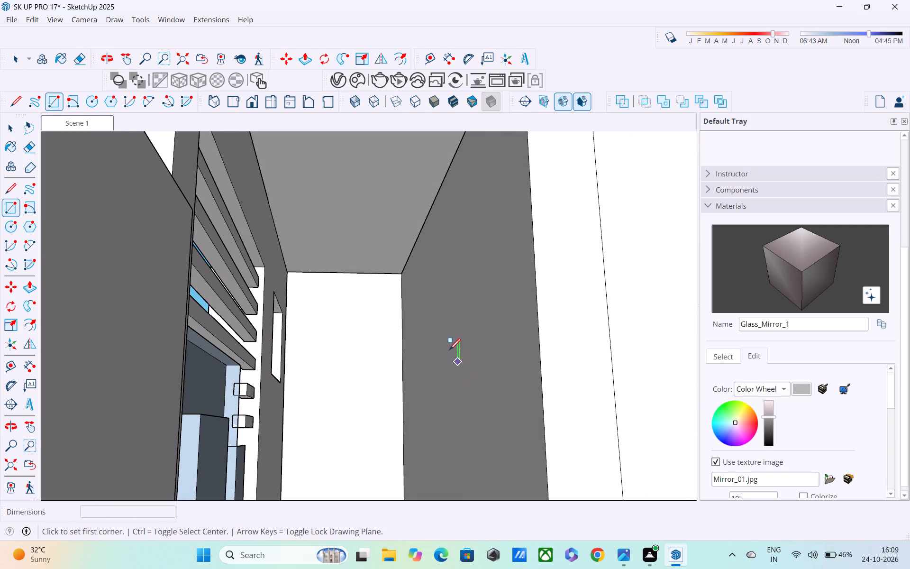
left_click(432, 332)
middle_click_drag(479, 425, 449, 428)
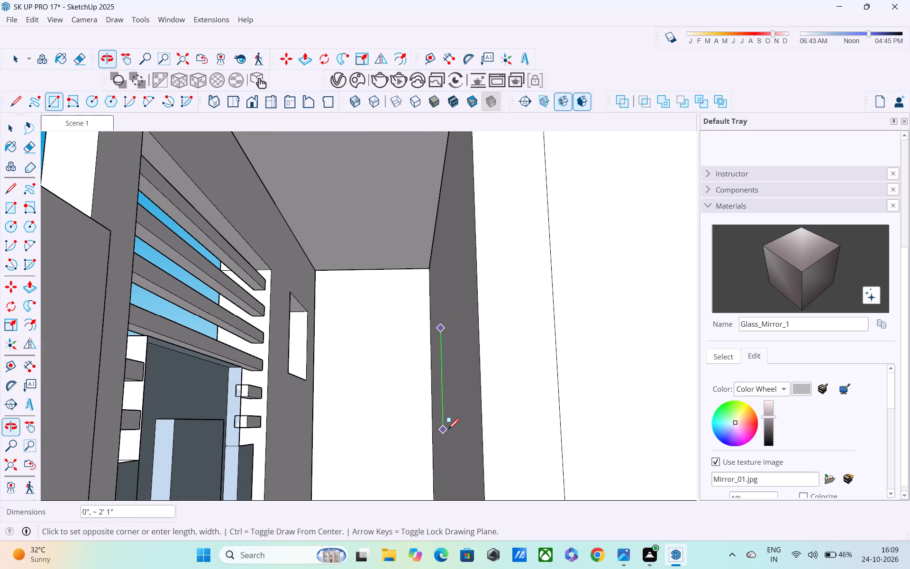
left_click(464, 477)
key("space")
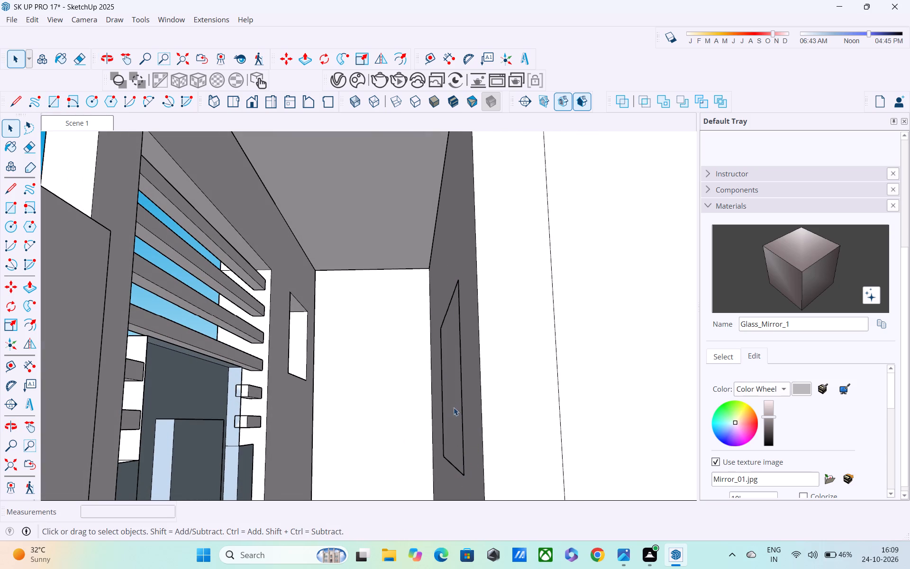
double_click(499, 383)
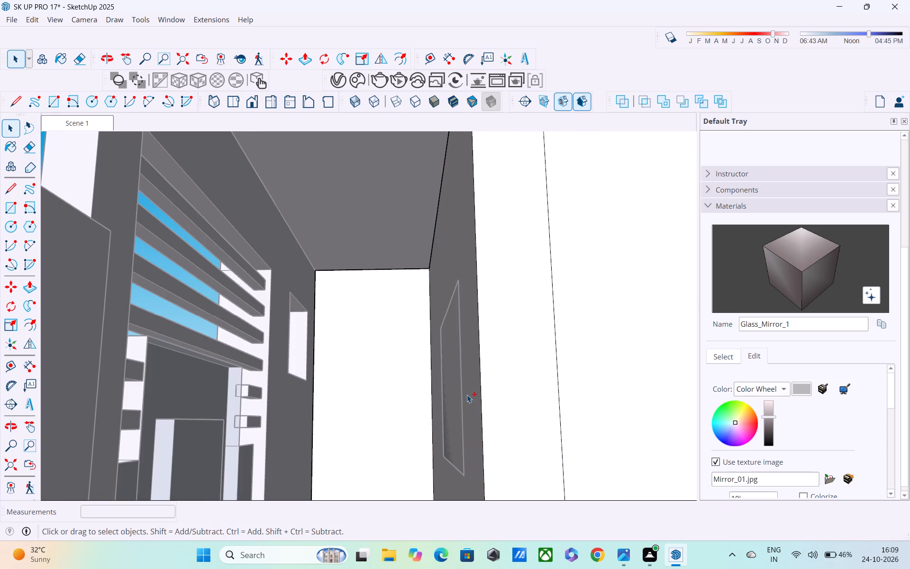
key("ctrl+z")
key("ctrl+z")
Open the ground-floor wall group for editing.
double_click(499, 374)
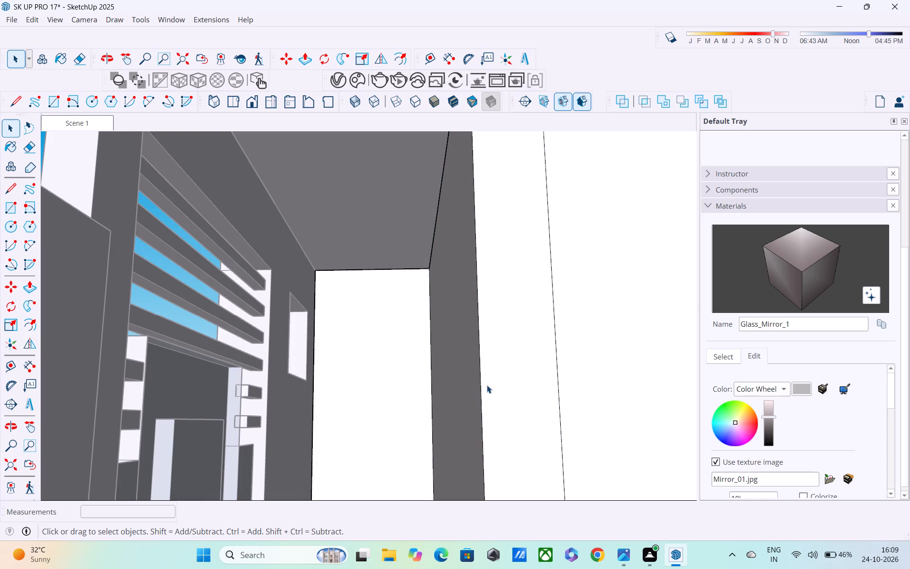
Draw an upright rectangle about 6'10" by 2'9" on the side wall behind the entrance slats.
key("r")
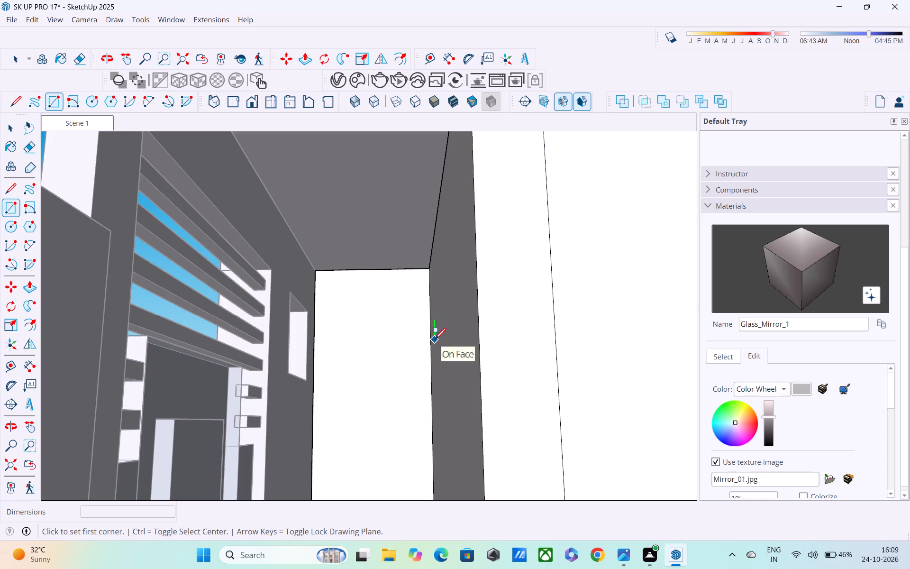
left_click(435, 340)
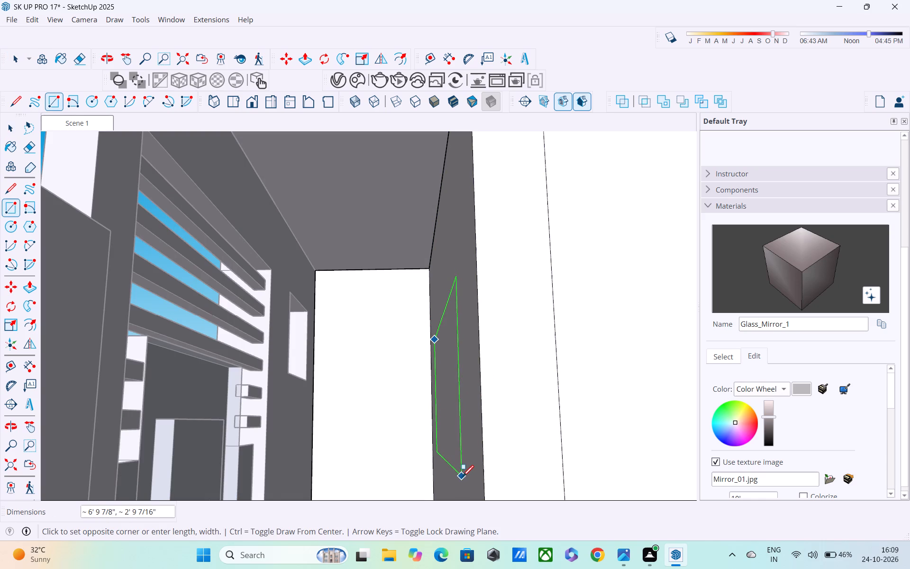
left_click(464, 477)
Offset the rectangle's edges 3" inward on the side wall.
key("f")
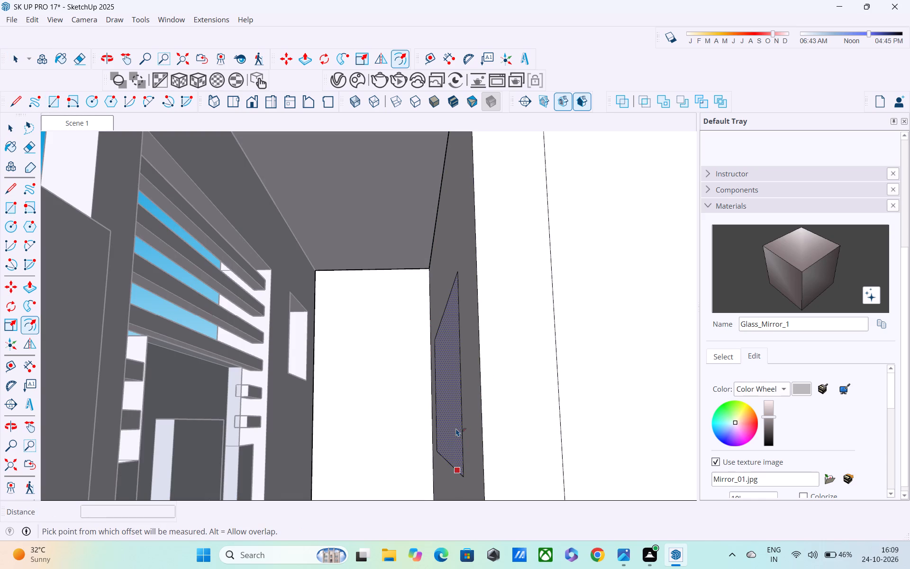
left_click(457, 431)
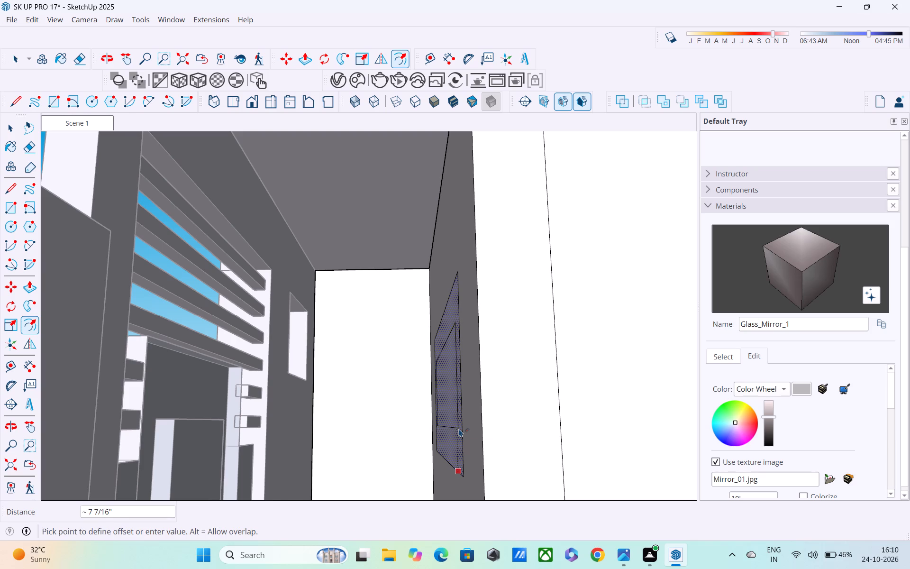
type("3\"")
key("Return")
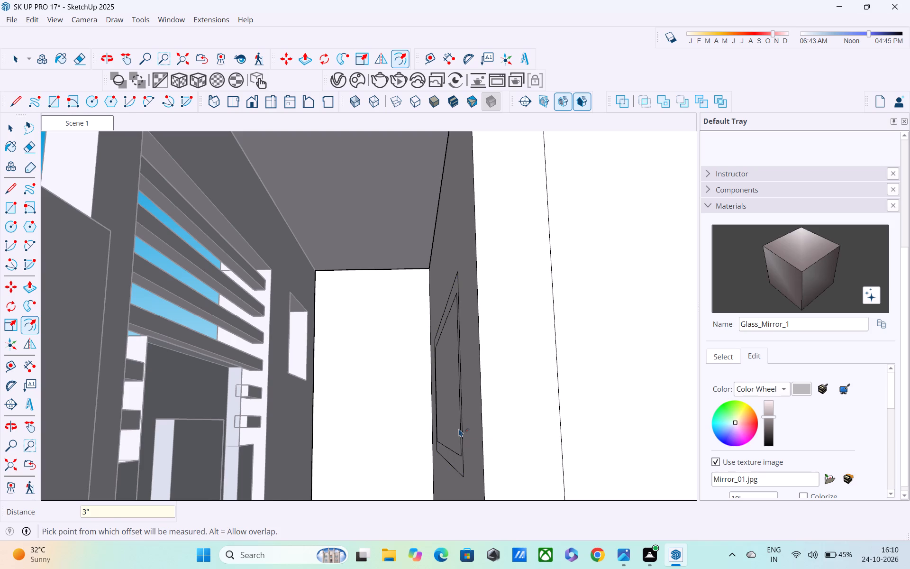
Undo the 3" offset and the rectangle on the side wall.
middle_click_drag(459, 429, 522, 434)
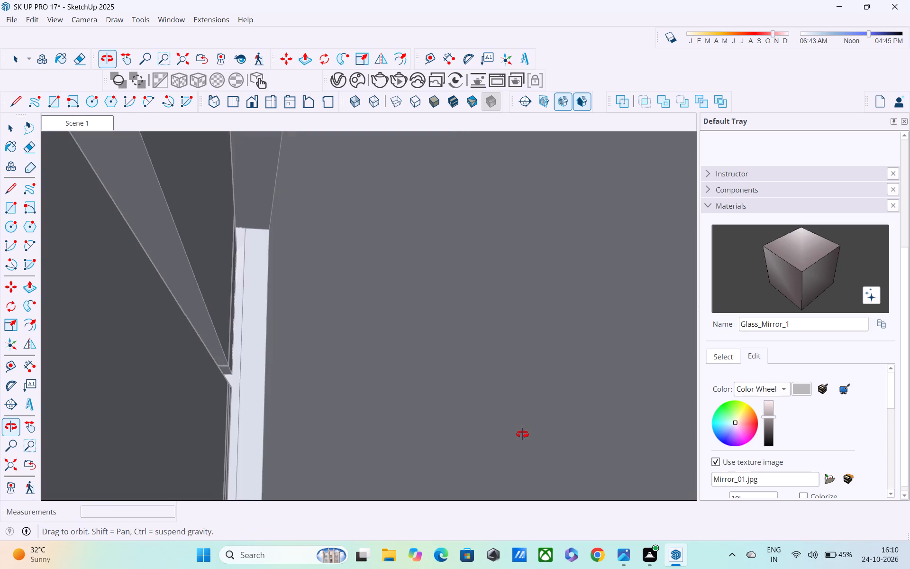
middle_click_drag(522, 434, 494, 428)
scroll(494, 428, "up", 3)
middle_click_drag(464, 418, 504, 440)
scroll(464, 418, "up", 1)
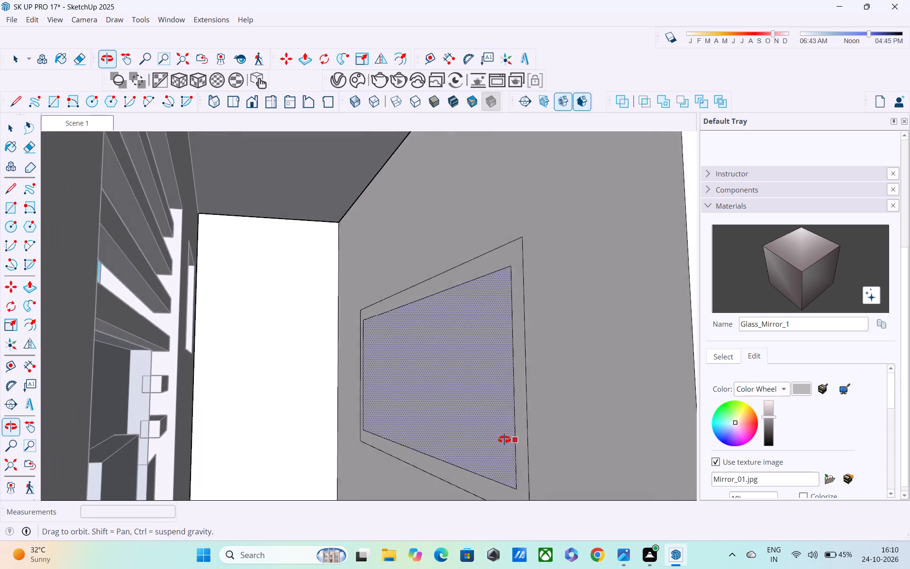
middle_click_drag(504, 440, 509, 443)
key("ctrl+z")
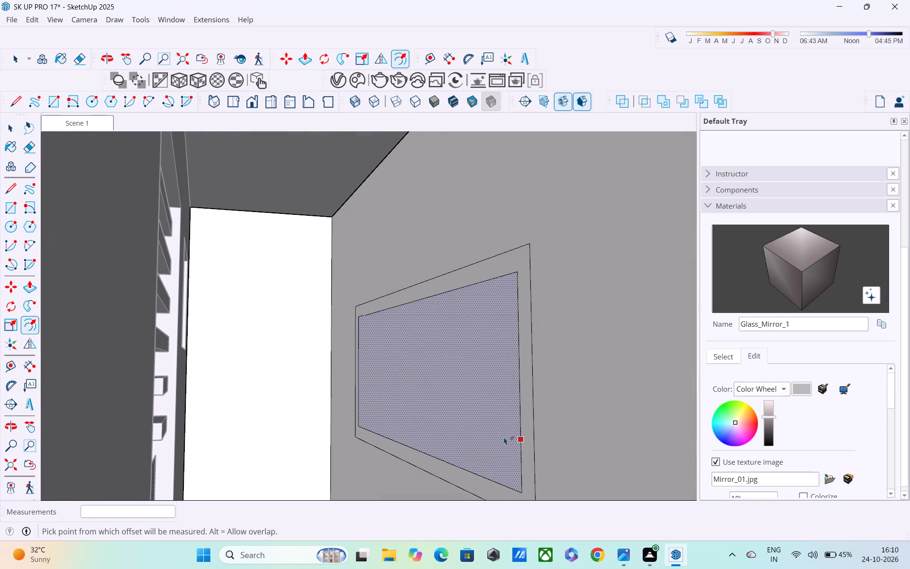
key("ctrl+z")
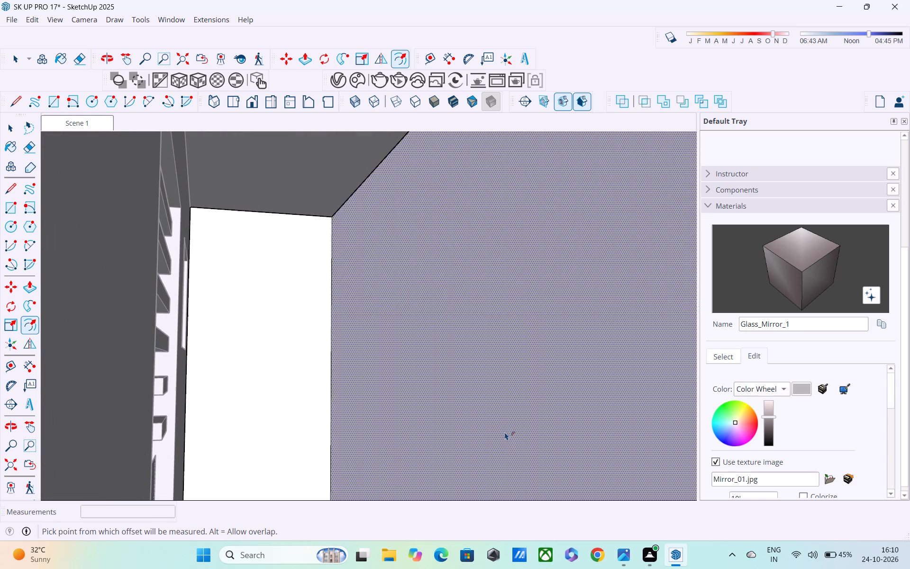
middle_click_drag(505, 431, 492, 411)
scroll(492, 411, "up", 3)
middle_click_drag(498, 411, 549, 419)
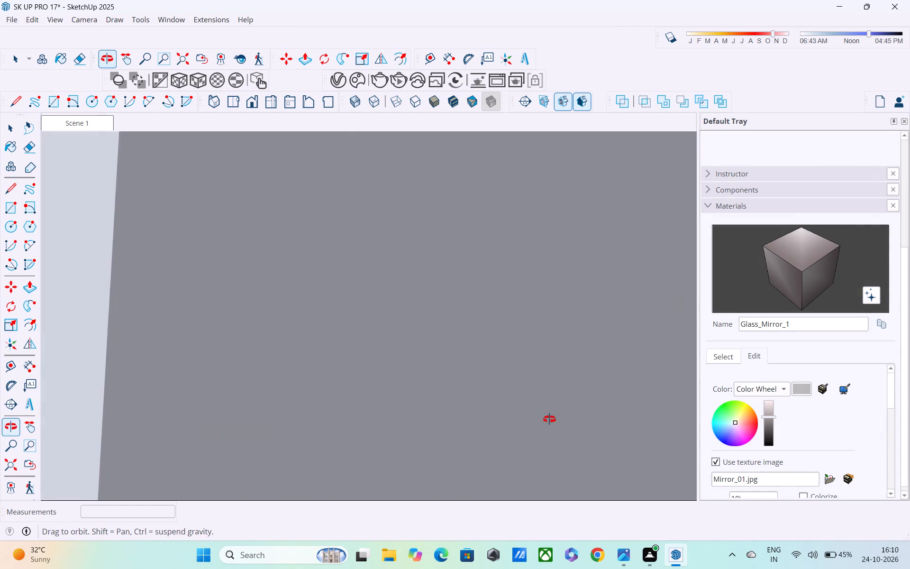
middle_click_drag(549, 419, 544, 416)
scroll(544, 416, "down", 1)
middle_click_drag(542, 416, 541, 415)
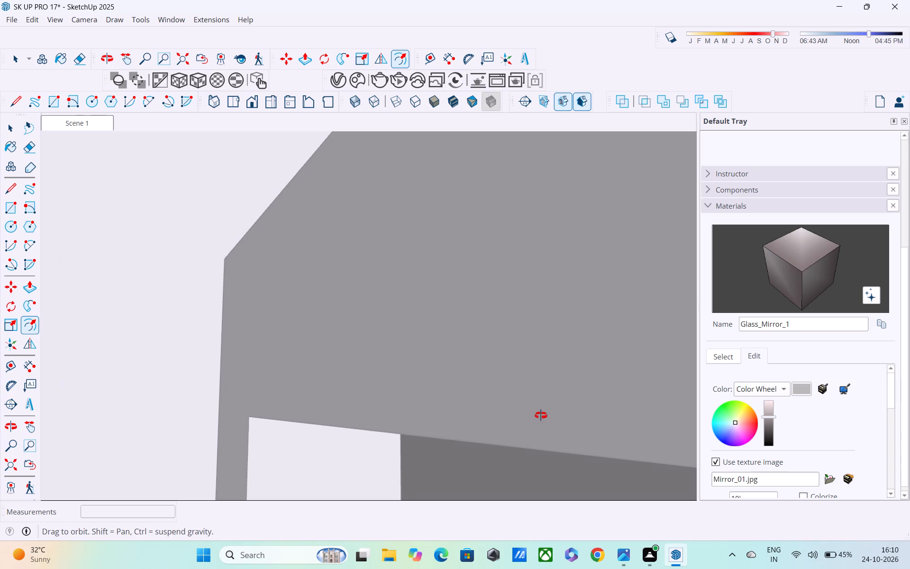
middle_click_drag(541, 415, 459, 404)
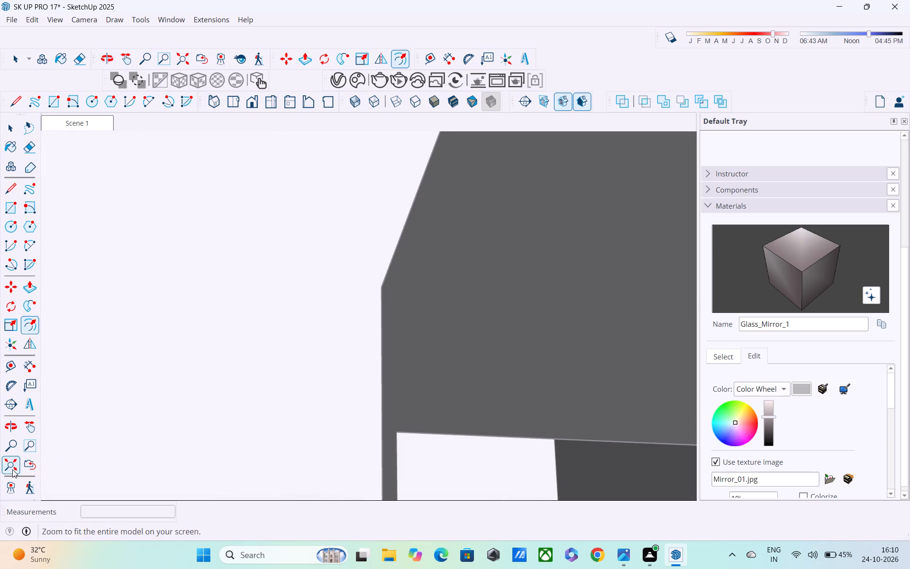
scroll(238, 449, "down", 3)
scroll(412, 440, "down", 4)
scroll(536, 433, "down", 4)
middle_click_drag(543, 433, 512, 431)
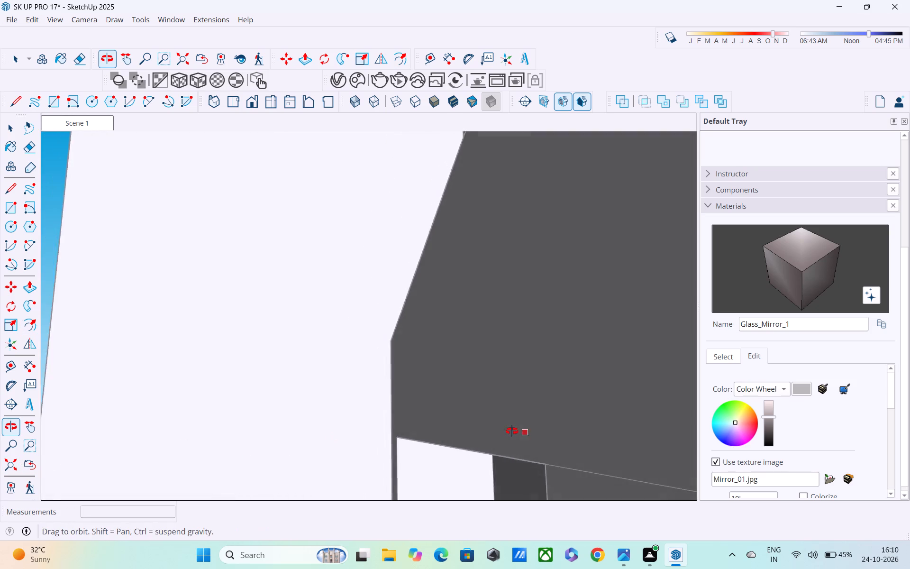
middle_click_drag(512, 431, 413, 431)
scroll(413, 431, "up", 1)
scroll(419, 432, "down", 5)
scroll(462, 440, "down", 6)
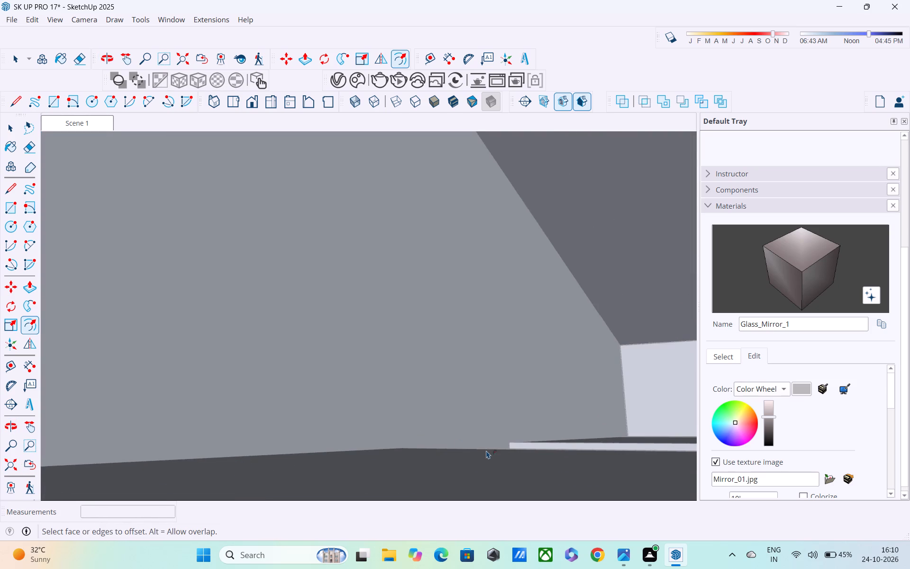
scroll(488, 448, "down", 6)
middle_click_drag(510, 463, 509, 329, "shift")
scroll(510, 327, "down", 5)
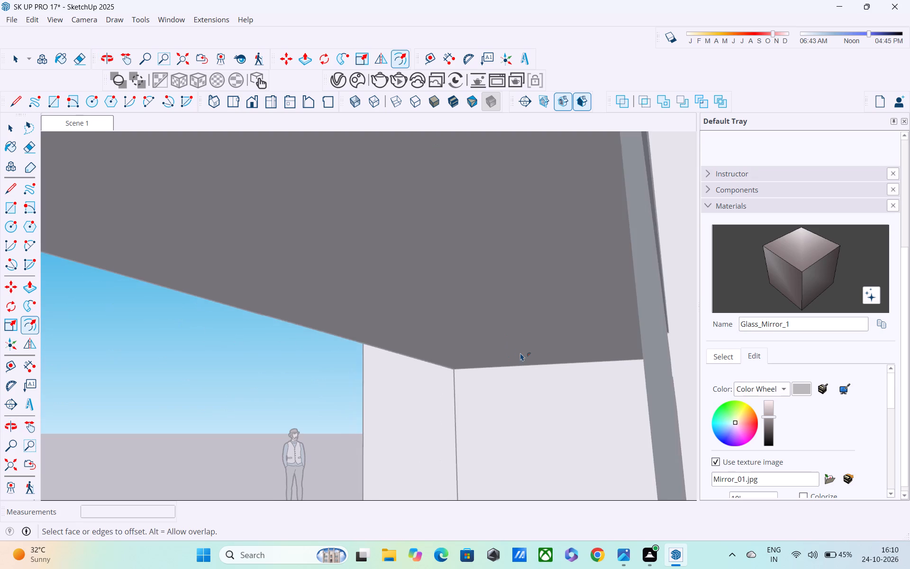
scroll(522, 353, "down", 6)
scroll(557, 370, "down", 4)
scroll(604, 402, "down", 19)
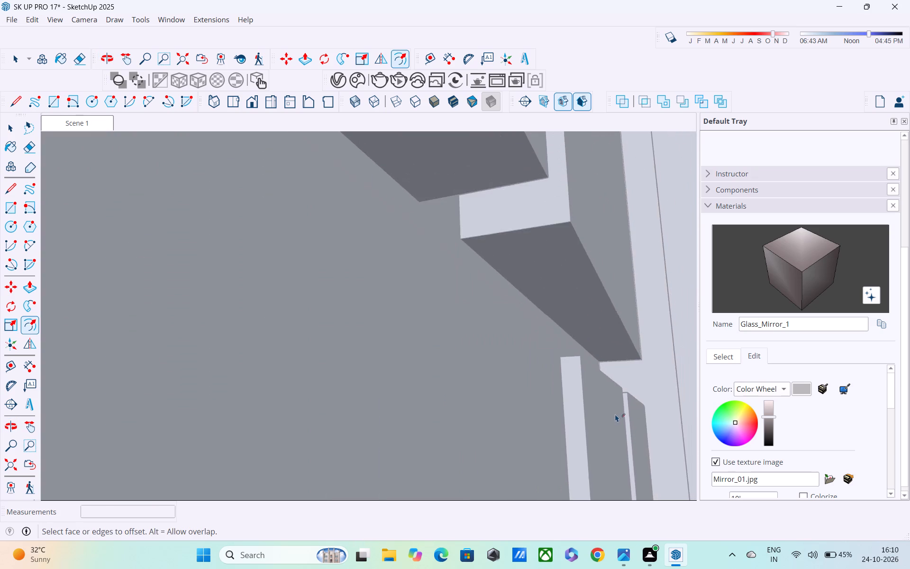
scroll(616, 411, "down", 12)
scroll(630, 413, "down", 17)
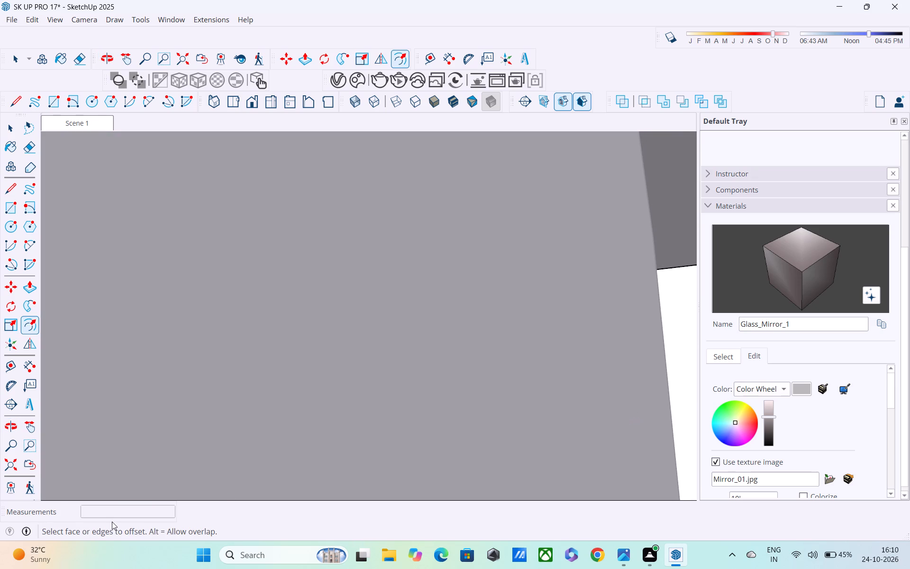
Draw an upright rectangle about 3'1" by 2'9" on the side wall of the space behind the entrance slats.
left_click(17, 465)
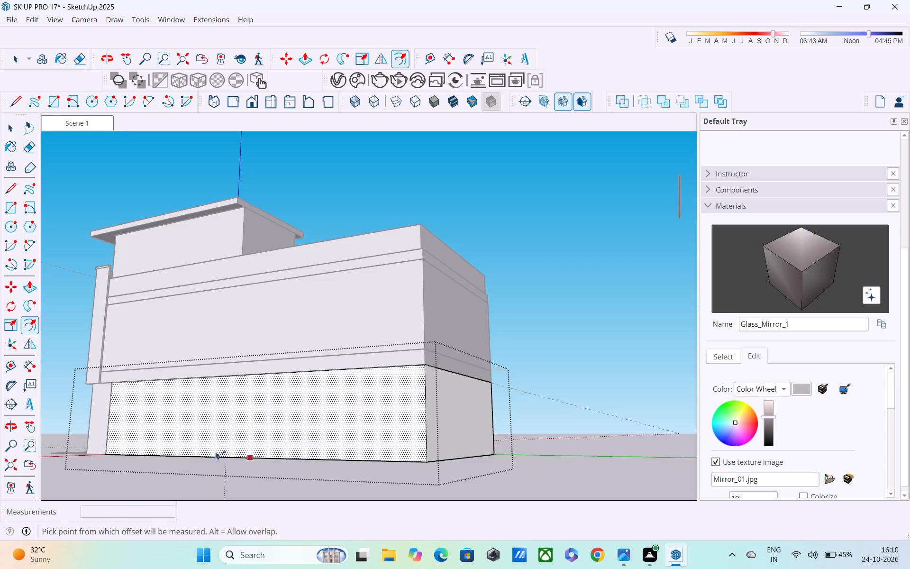
middle_click_drag(190, 451, 621, 470)
middle_click_drag(464, 438, 488, 482)
scroll(322, 386, "up", 4)
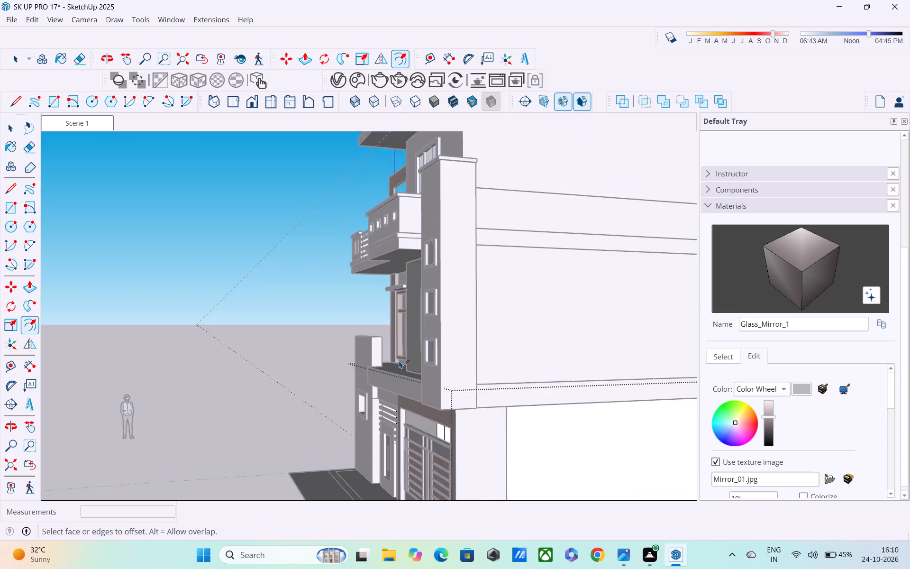
scroll(399, 360, "up", 16)
scroll(412, 408, "up", 7)
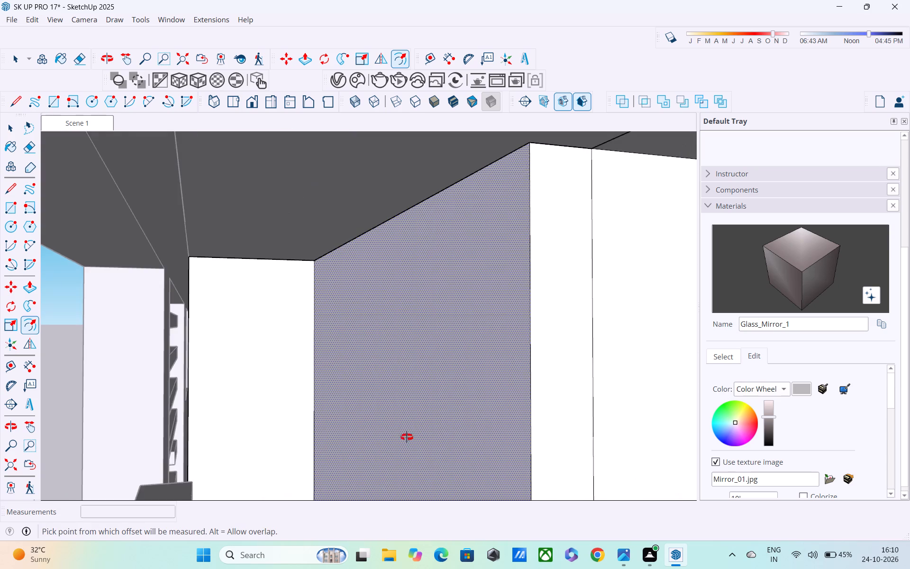
middle_click_drag(407, 437, 391, 387)
middle_click_drag(393, 404, 397, 409)
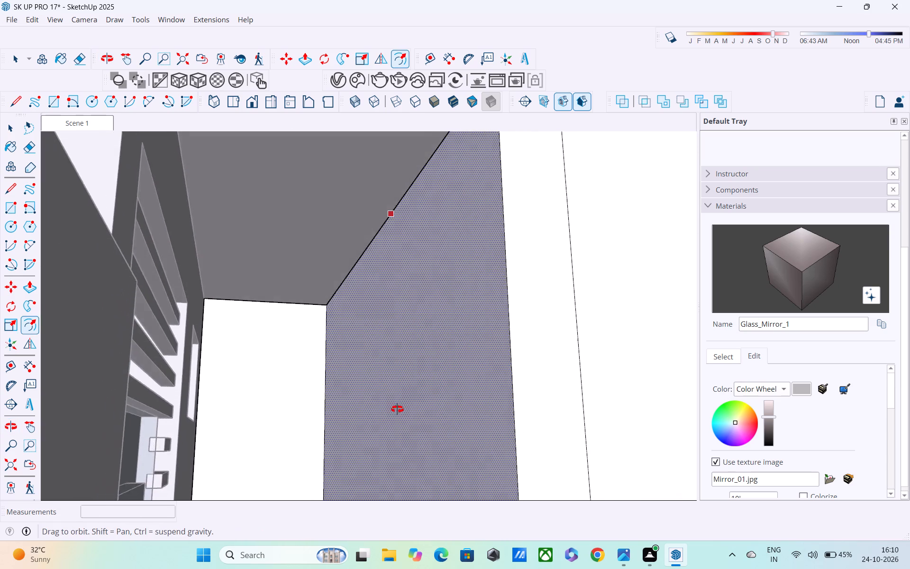
middle_click_drag(397, 409, 404, 396)
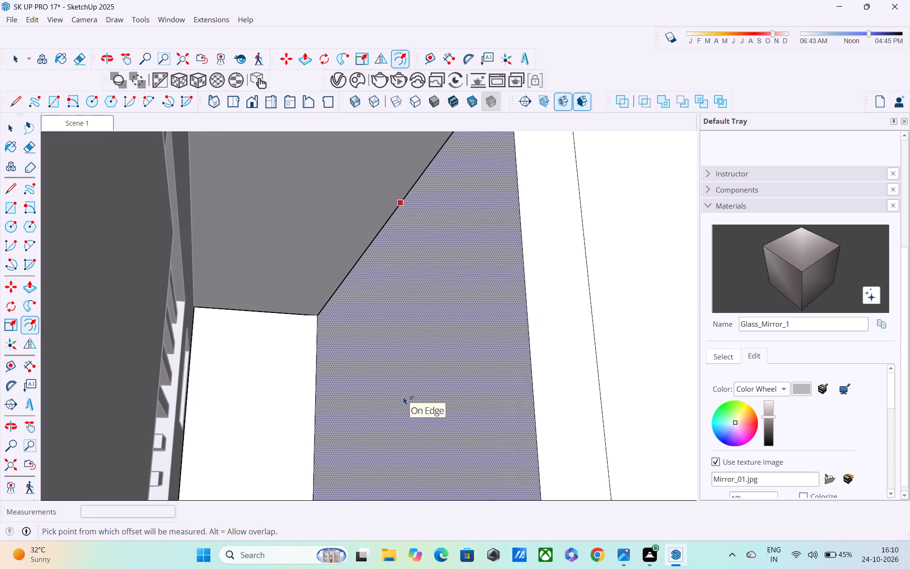
key("r")
left_click(374, 395)
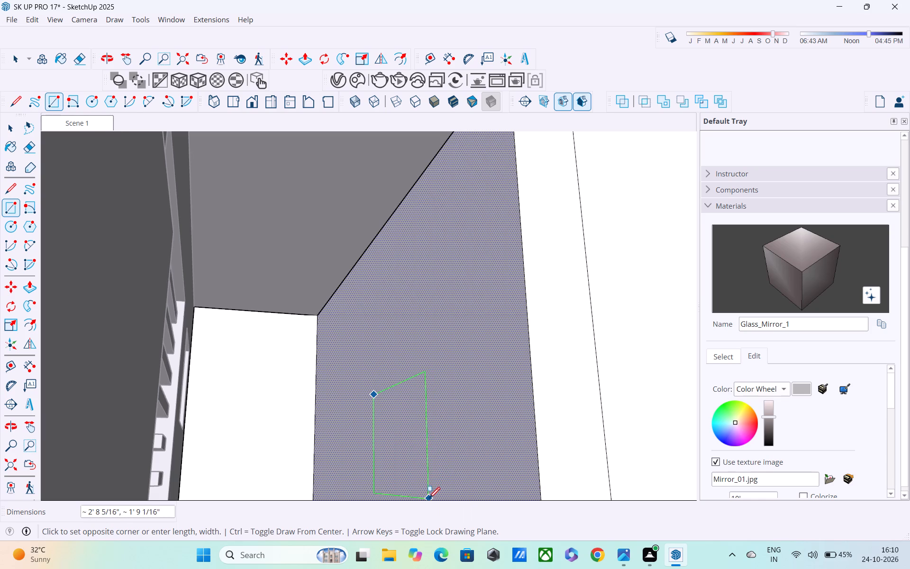
middle_click_drag(431, 502, 430, 441, "shift")
scroll(431, 502, "up", 1, "shift")
middle_click_drag(430, 443, 428, 340, "shift")
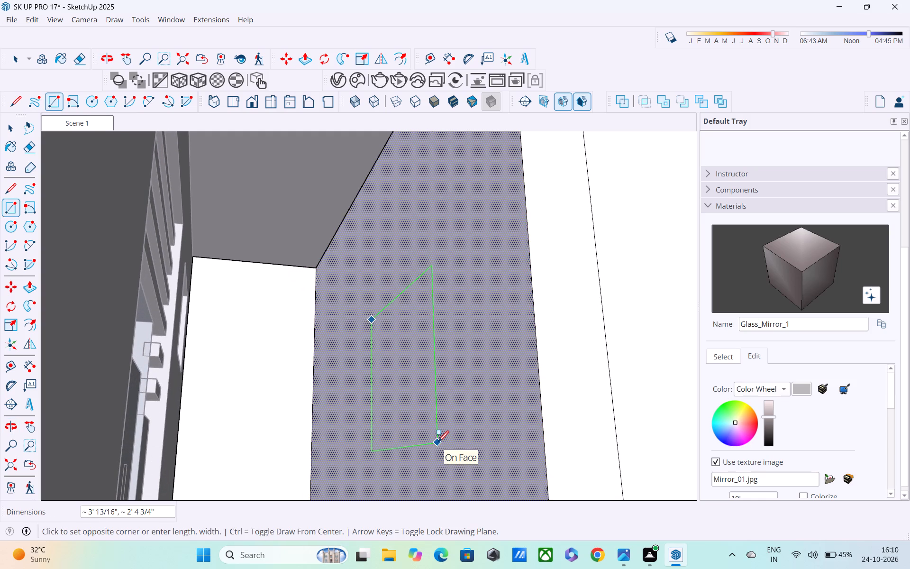
left_click(440, 475)
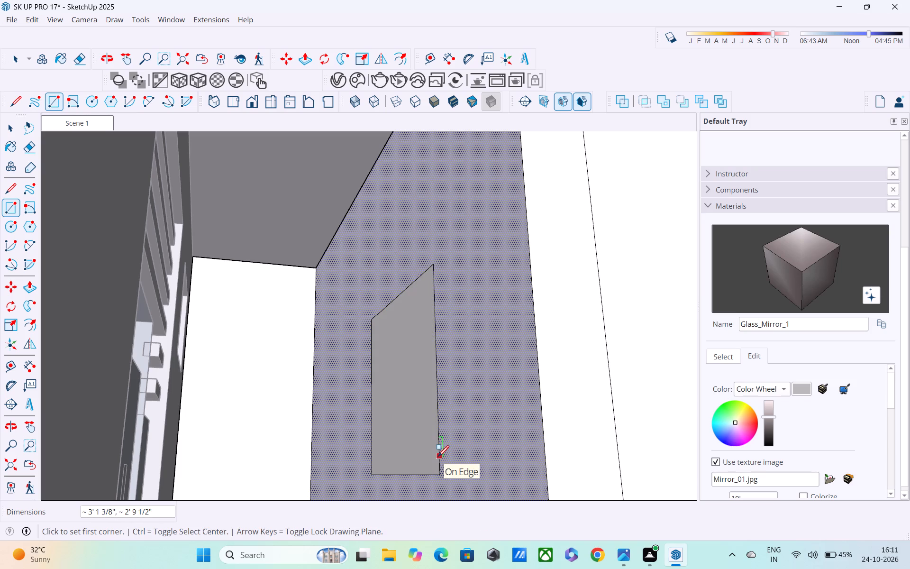
Offset the edges of the rectangle on the side wall 3" inward to outline the window frame.
key("f")
key("Escape")
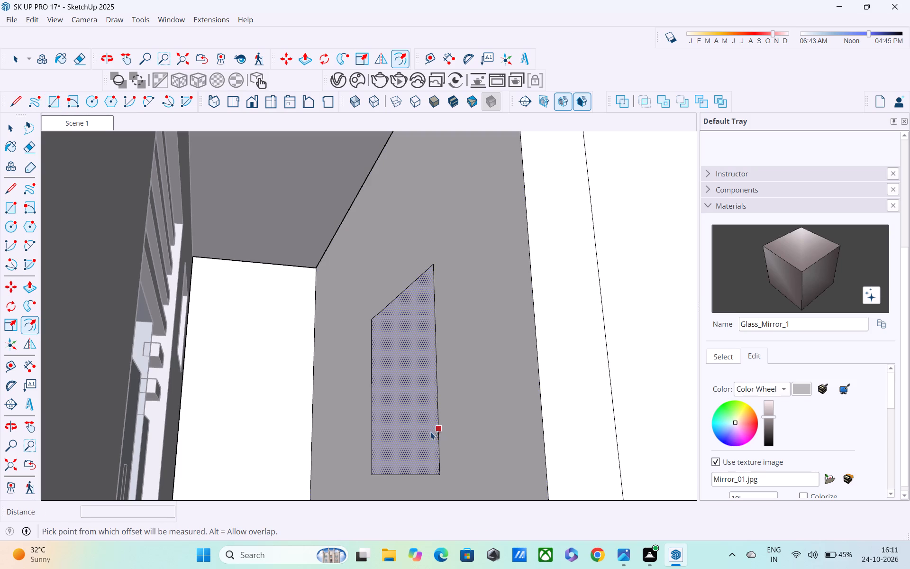
left_click(428, 433)
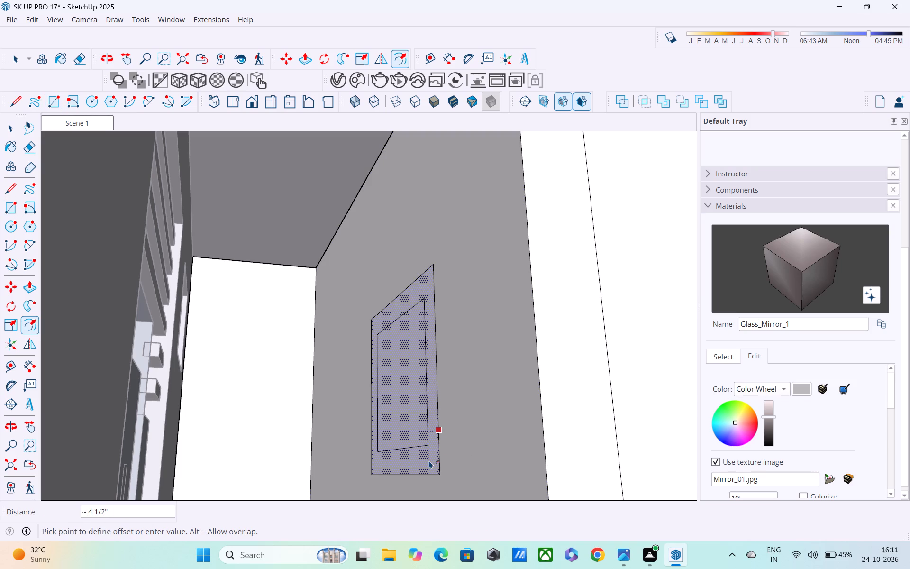
type("3\"")
key("Return")
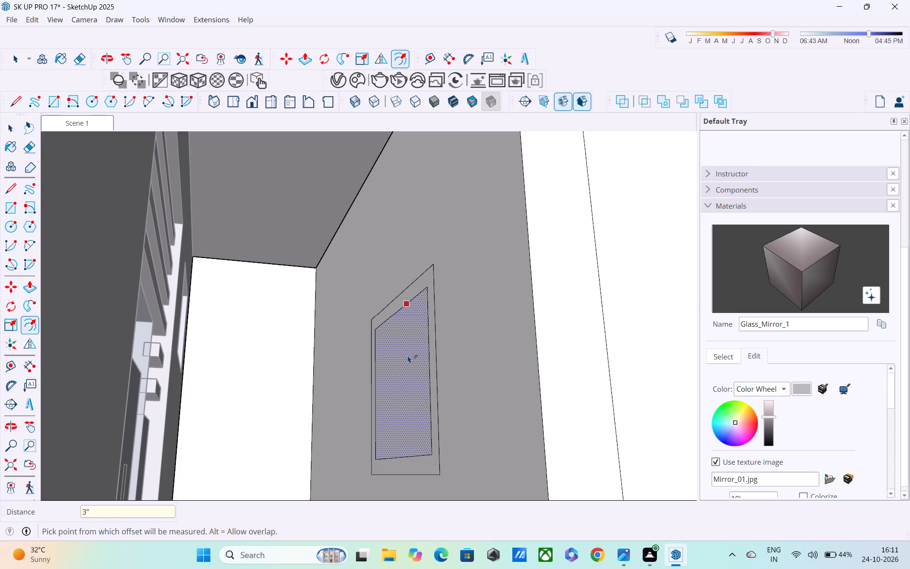
Draw a vertical line between the midpoints of the inner rectangle's top and bottom edges and copy it 2" sideways for a mullion.
key("l")
left_click(402, 310)
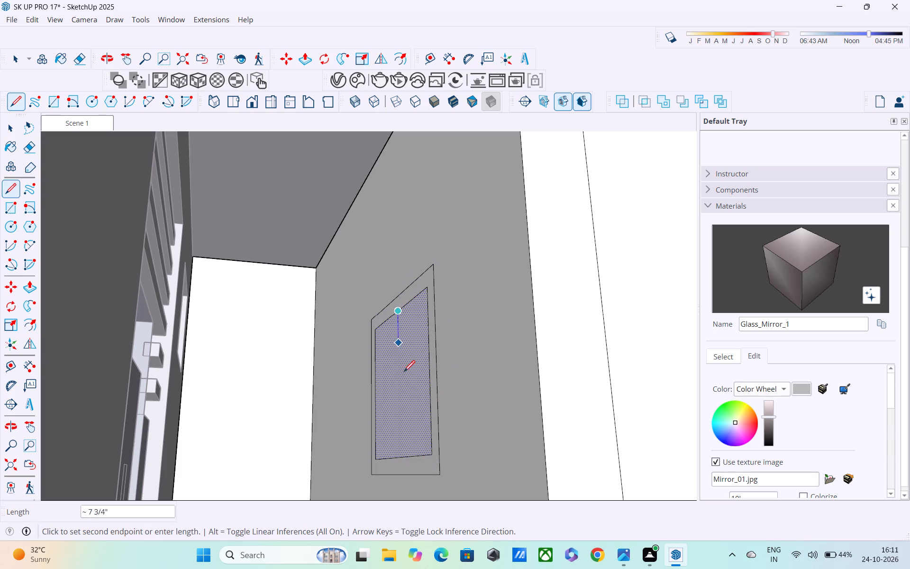
left_click(404, 455)
key("space")
left_click(401, 414)
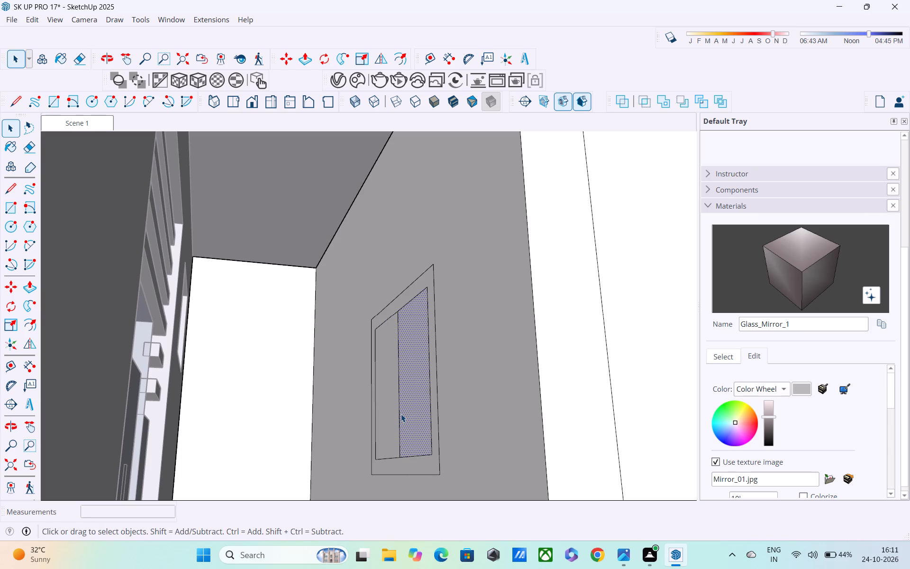
left_click(400, 412)
key("m")
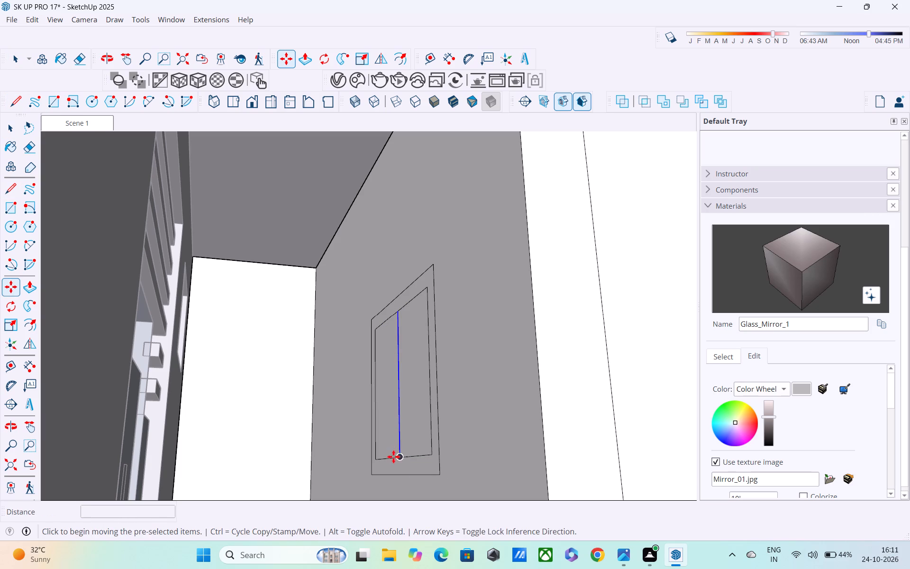
left_click(400, 456)
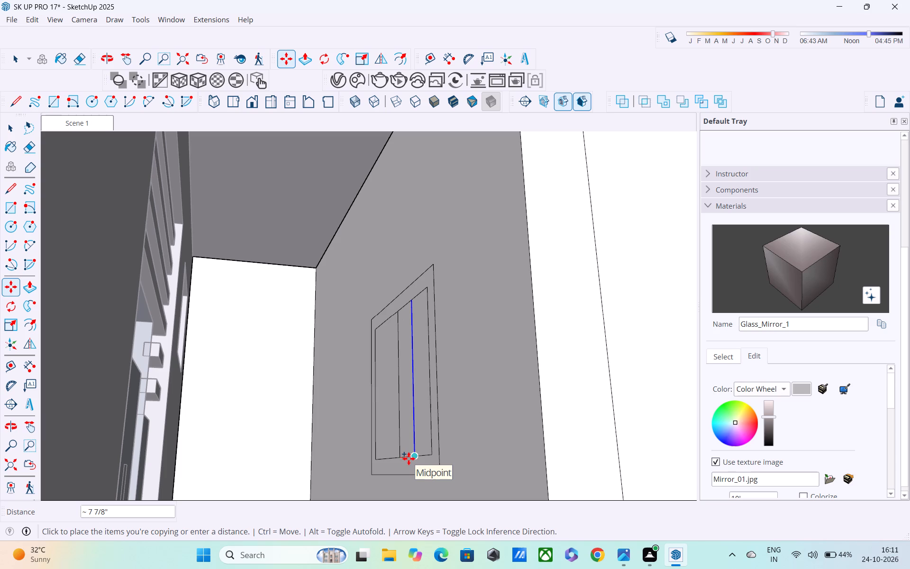
type("2\"")
key("Return")
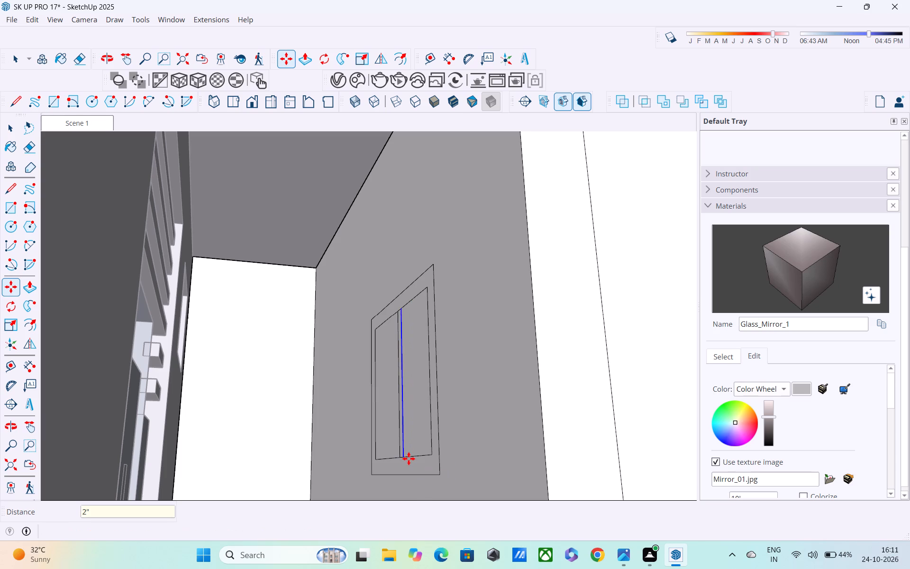
Erase the short edge segments at the mullion's bottom and top ends so it merges with the window frame.
scroll(409, 430, "up", 2)
key("e")
scroll(398, 495, "up", 7)
left_click(400, 454)
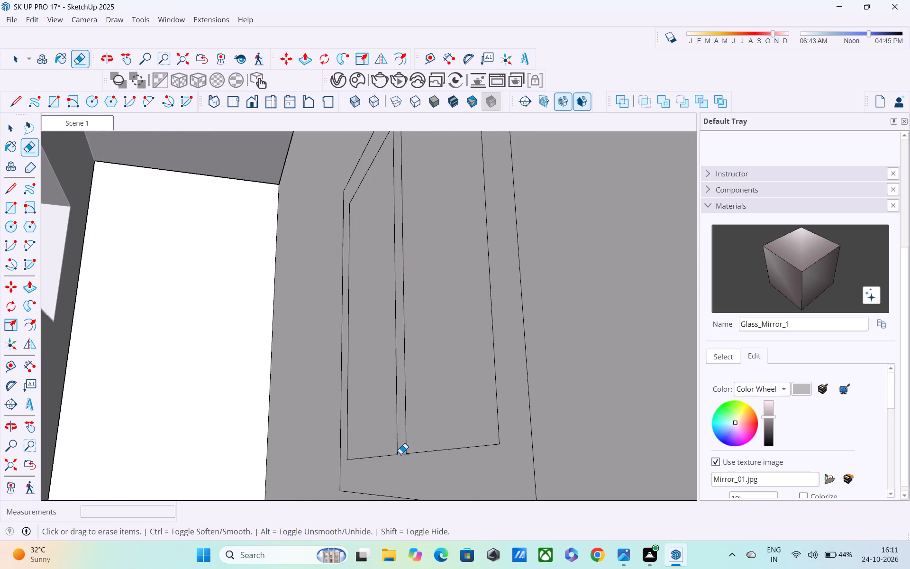
scroll(411, 457, "down", 4)
scroll(407, 209, "up", 6)
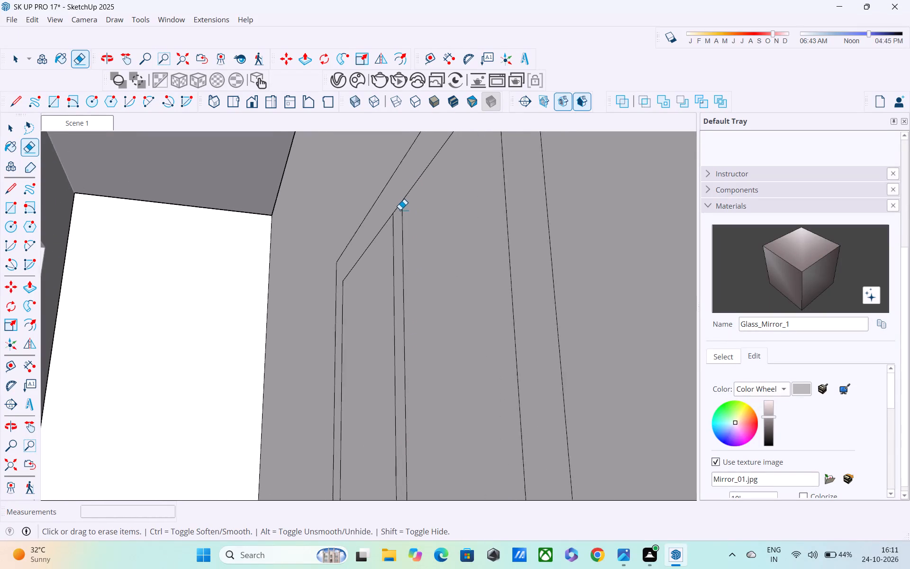
left_click(395, 211)
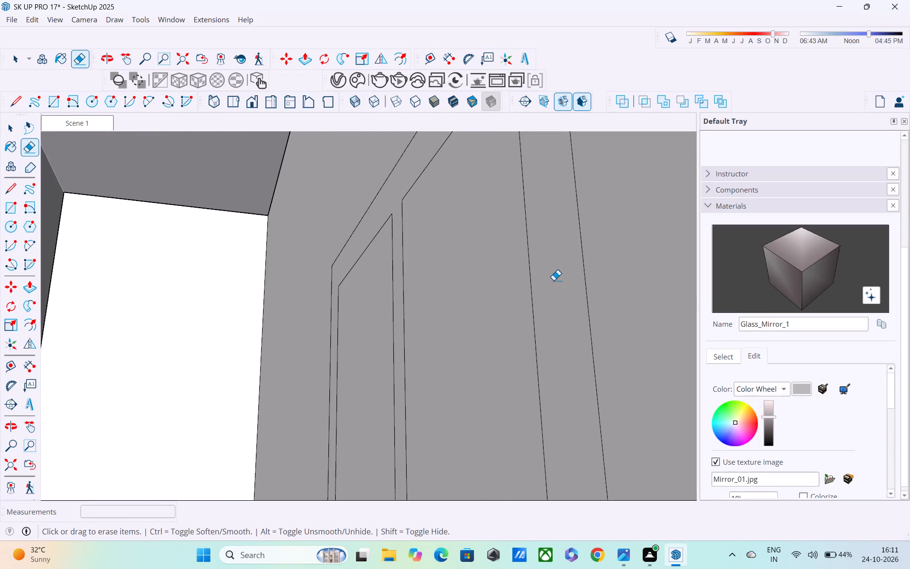
Push/Pull the merged window frame and mullion face 2" out from the side wall.
key("space")
key("p")
left_click(551, 284)
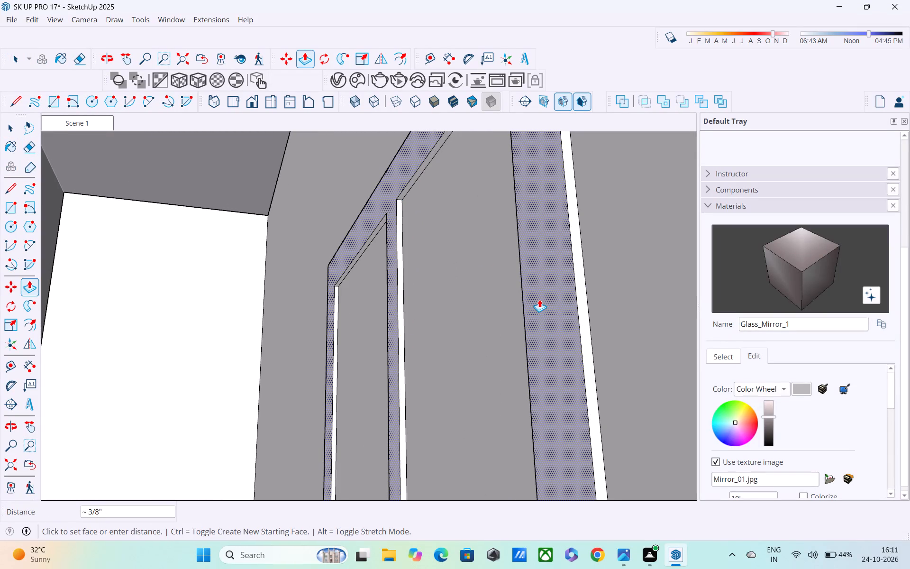
type("2\"")
key("Return")
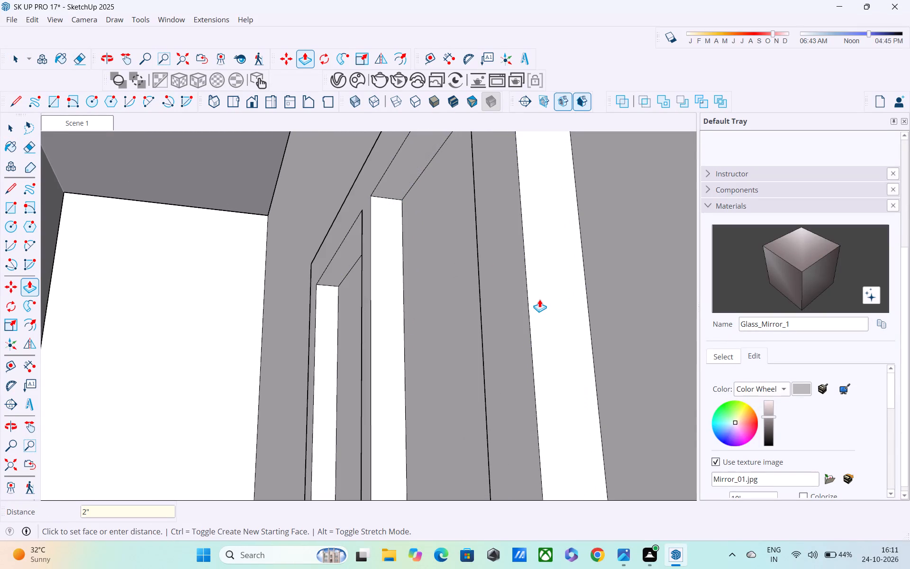
Paint the front, side, top and bottom faces of the window frame and mullion with the Wood_Veneer_15_1K material.
scroll(679, 357, "down", 1)
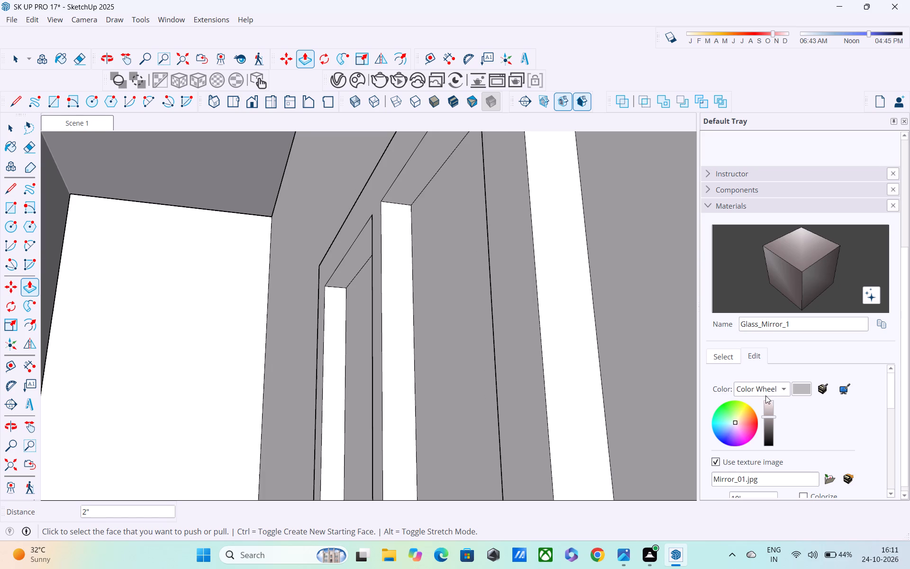
left_click(722, 358)
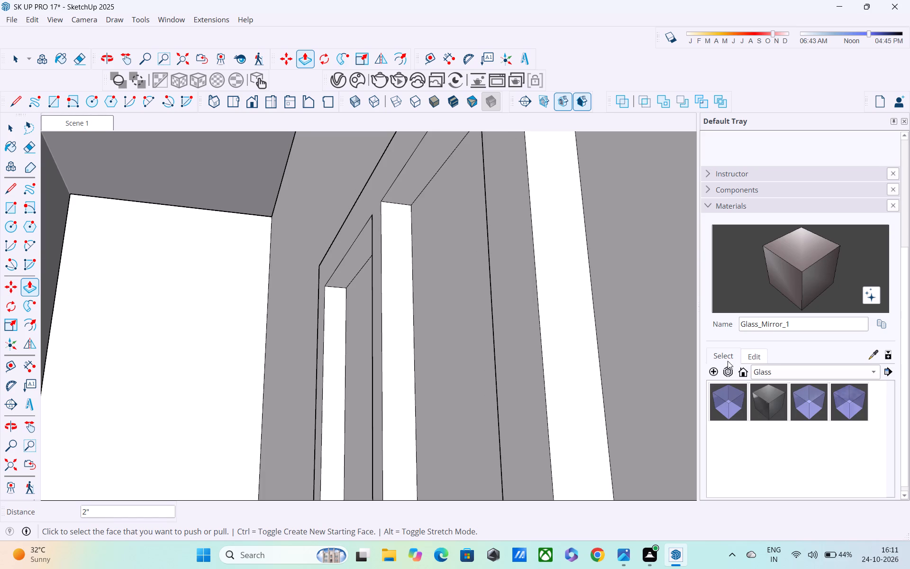
left_click(780, 377)
left_click(775, 472)
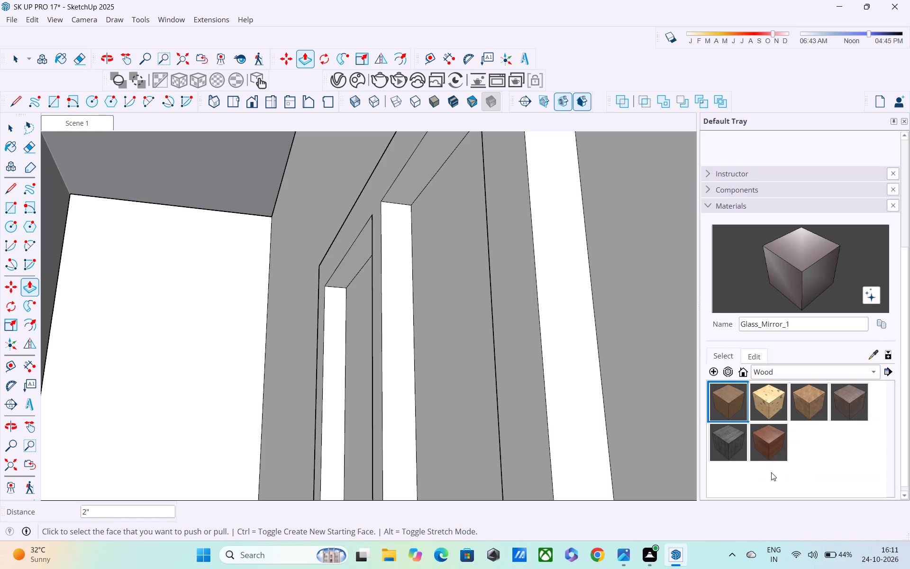
left_click(781, 437)
left_click(513, 308)
left_click(545, 315)
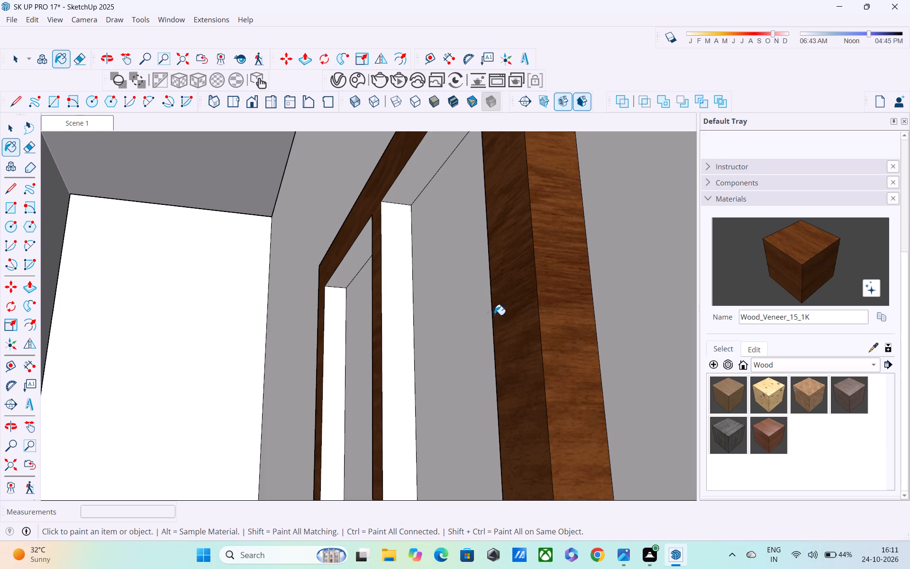
left_click(395, 317)
left_click(336, 339)
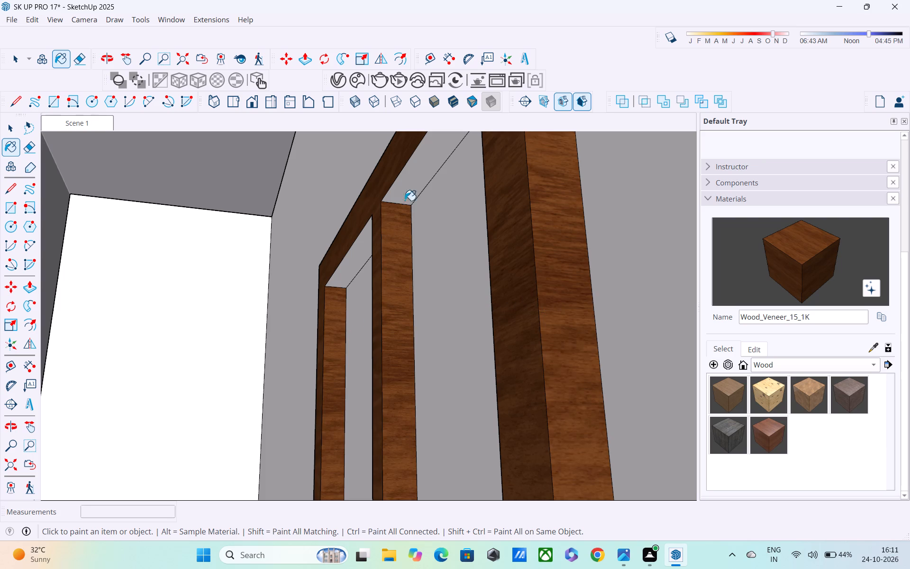
left_click(423, 171)
left_click(362, 236)
middle_click_drag(365, 272, 364, 257, "shift")
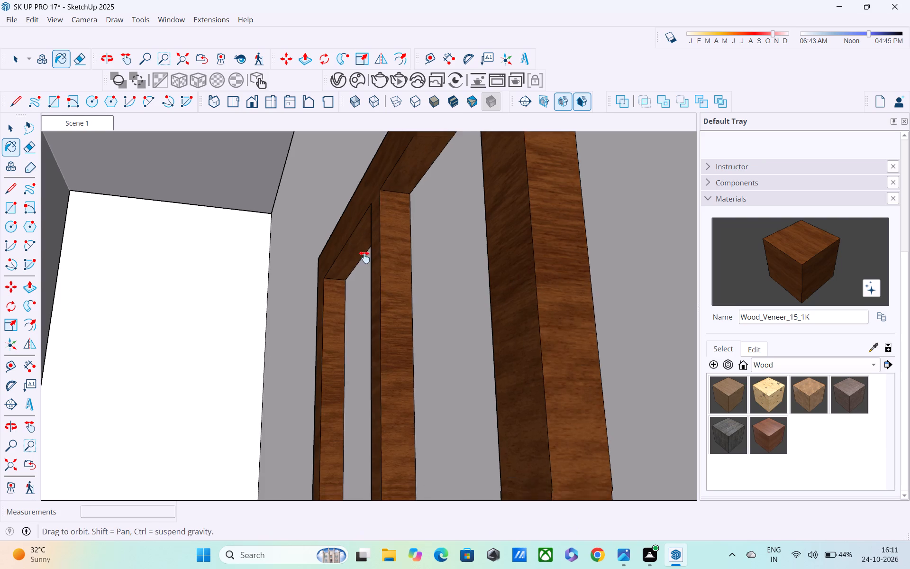
middle_click_drag(364, 257, 355, 126, "shift")
middle_click_drag(365, 289, 372, 323)
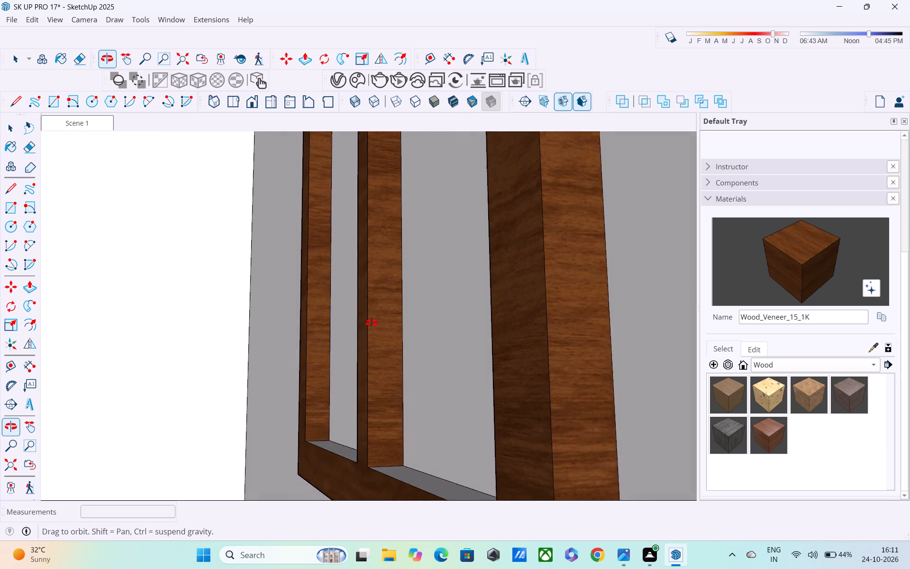
middle_click_drag(372, 323, 377, 336)
left_click(328, 434)
left_click(399, 473)
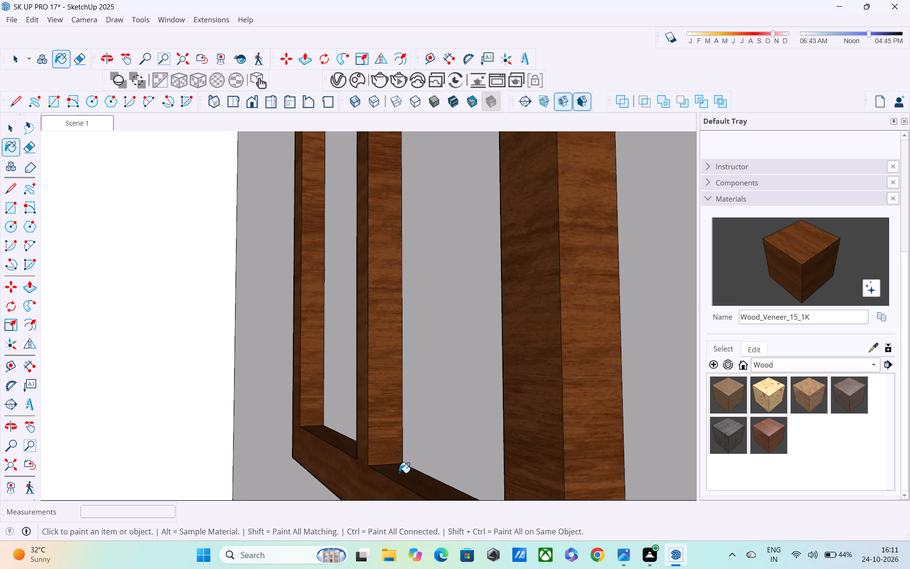
Paint both window panes with the Glass_Mirror_2 material from the Glass collection.
scroll(400, 464, "down", 2)
left_click(768, 358)
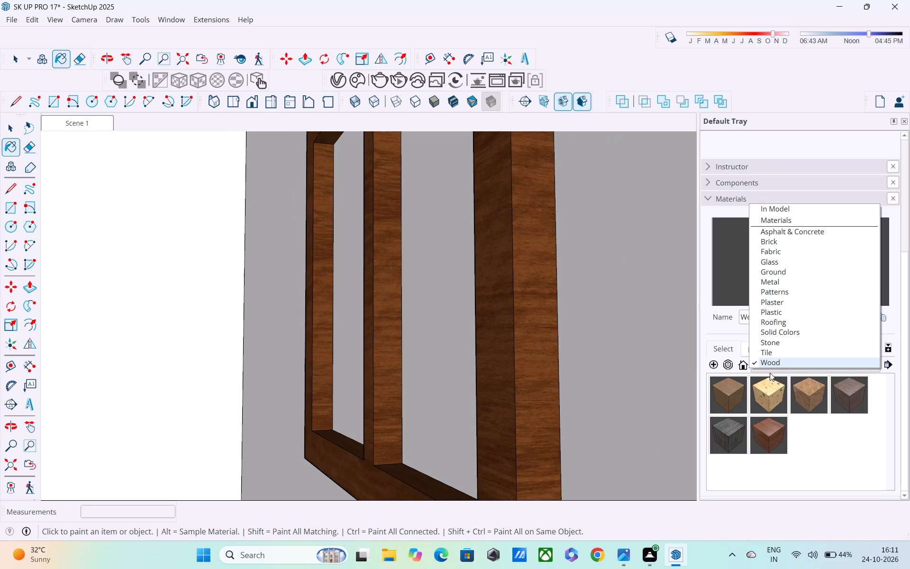
left_click(779, 263)
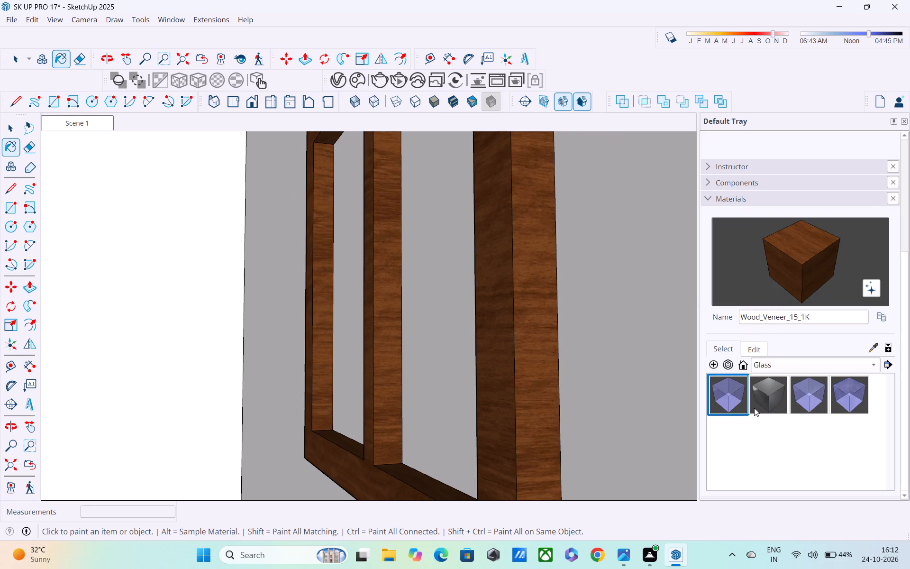
left_click(764, 394)
left_click(466, 327)
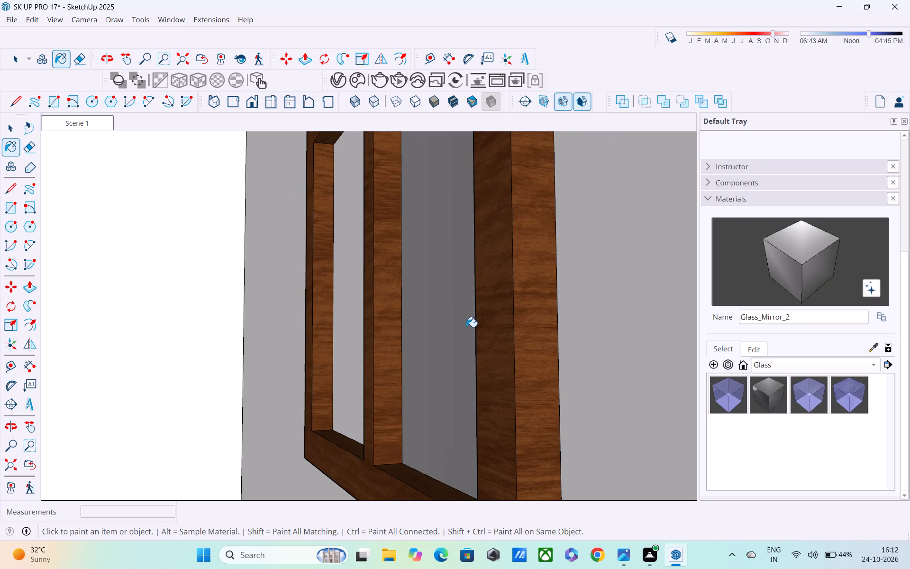
left_click(348, 303)
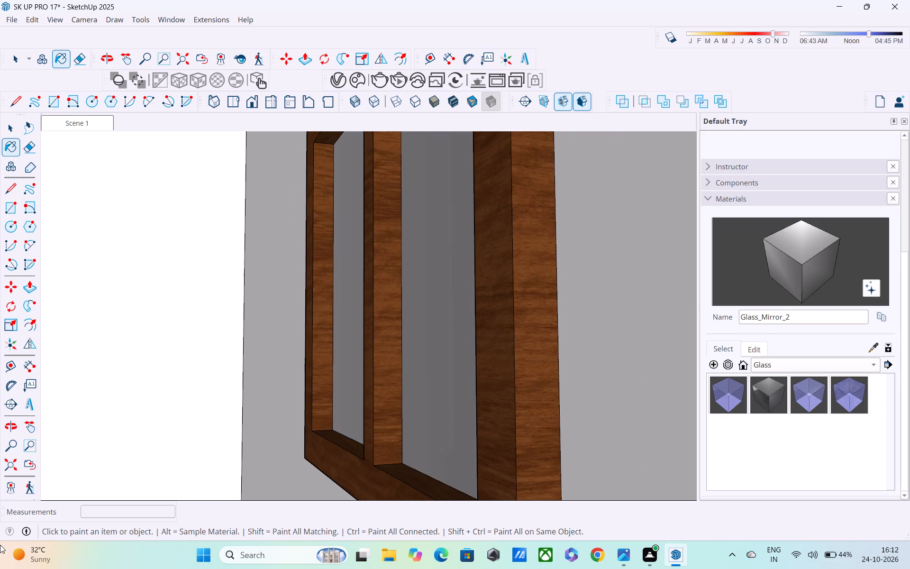
Return to a view of the whole house front and close the ground-floor group that is open for editing.
left_click(16, 467)
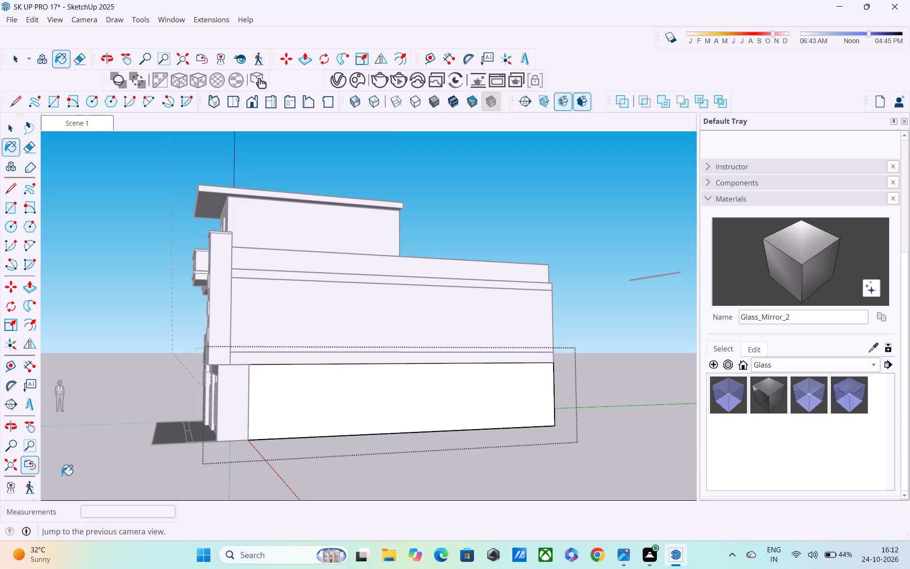
scroll(175, 492, "down", 1)
middle_click_drag(260, 493, 553, 459)
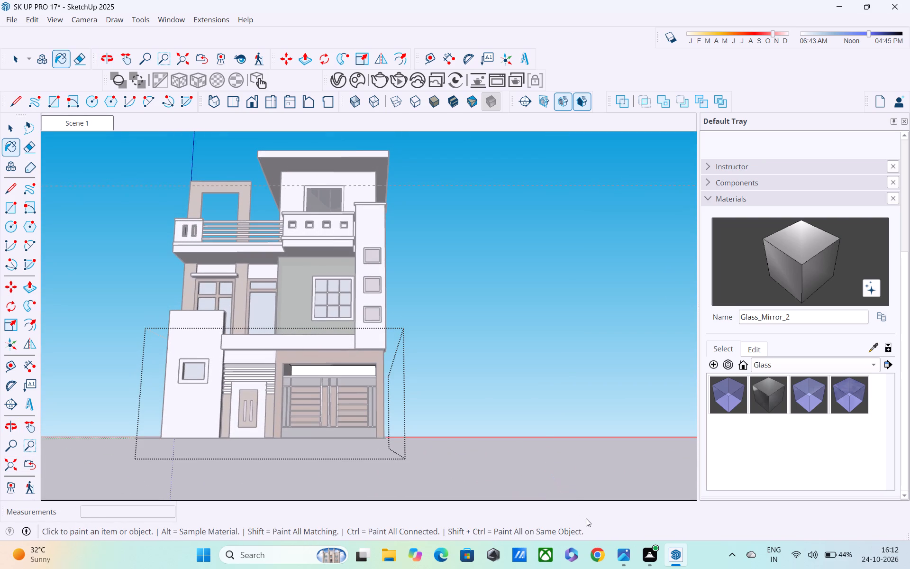
middle_click_drag(457, 402, 496, 453)
key("space")
left_click(488, 371)
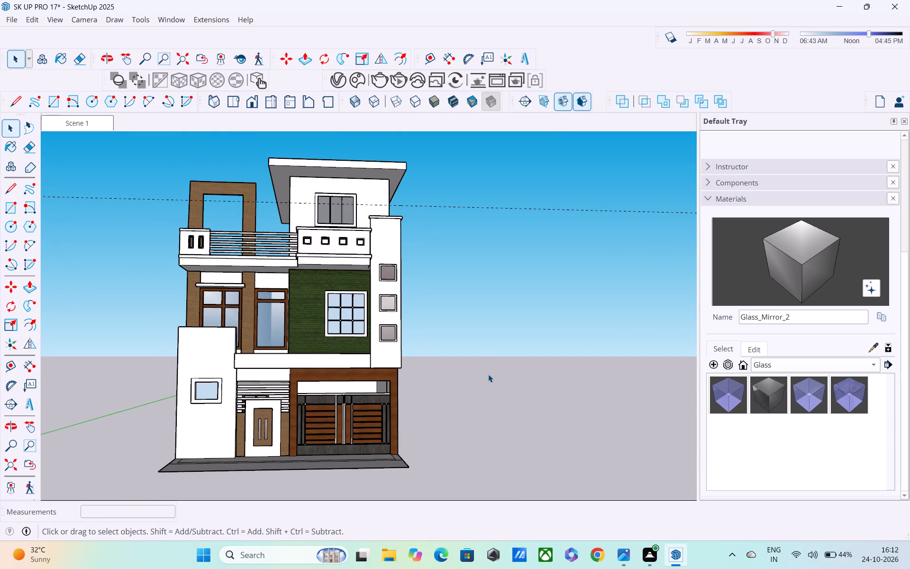
Examine the façade from the front and the side, including the new window behind the entrance slats.
middle_click_drag(491, 436, 489, 467)
scroll(483, 467, "up", 1)
scroll(323, 422, "up", 4)
scroll(239, 414, "up", 1)
middle_click_drag(227, 401, 195, 398)
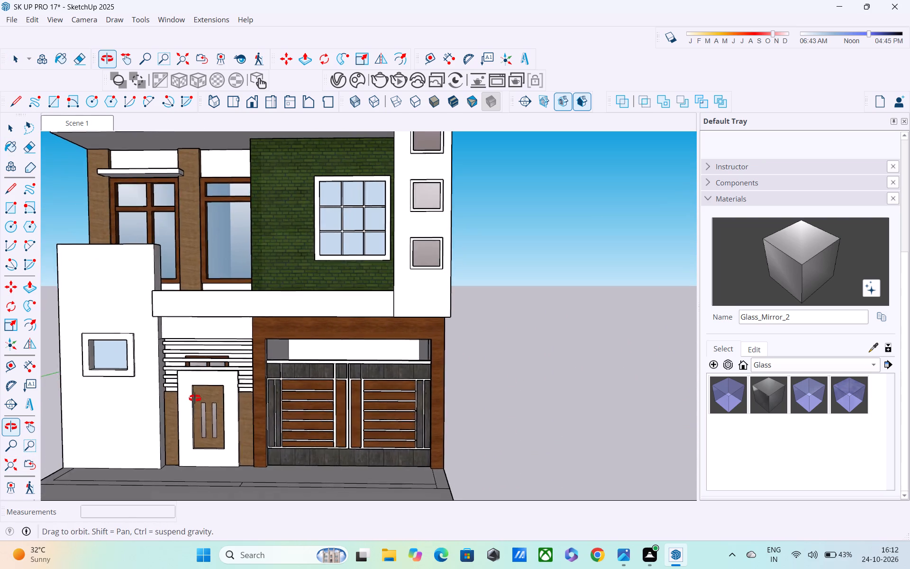
middle_click_drag(195, 398, 529, 396)
scroll(528, 395, "down", 3)
middle_click_drag(515, 395, 481, 400)
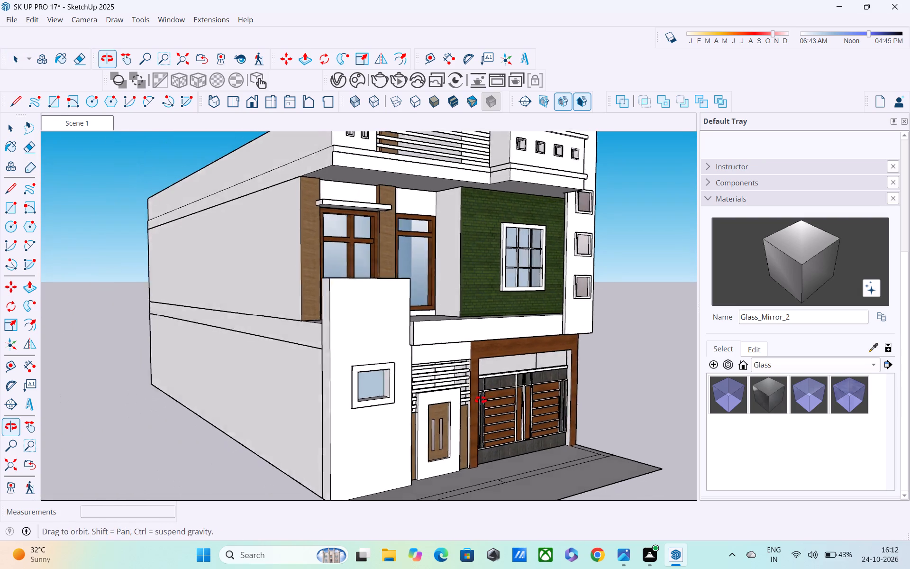
middle_click_drag(481, 400, 461, 403)
scroll(460, 404, "down", 2)
scroll(501, 418, "down", 1)
middle_click_drag(504, 411, 504, 415, "shift")
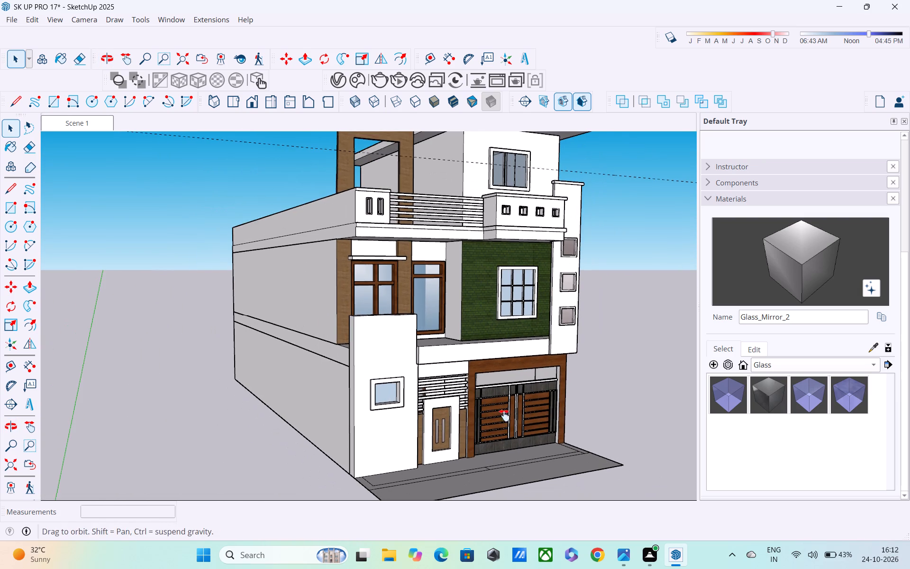
middle_click_drag(504, 415, 517, 468, "shift")
middle_click_drag(494, 414, 395, 392)
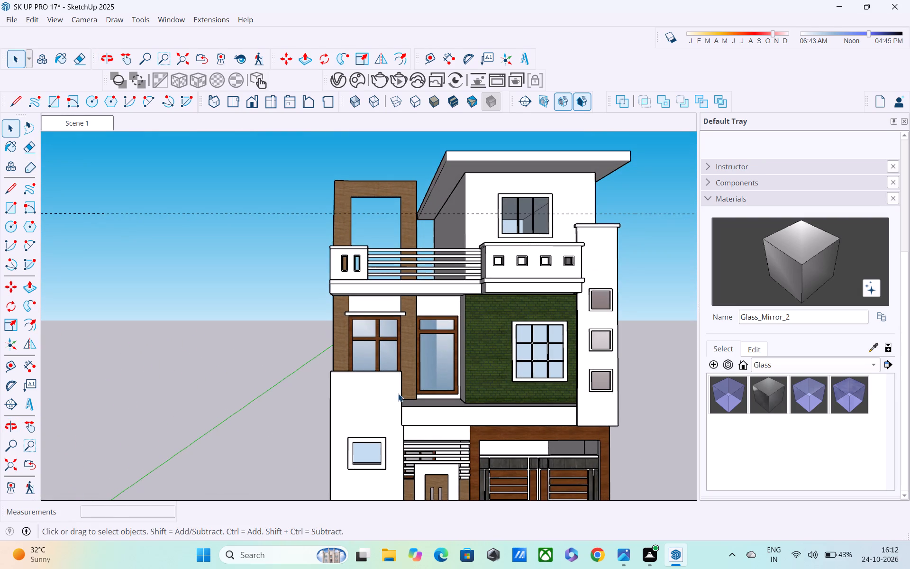
middle_click_drag(393, 396, 375, 340, "shift")
middle_click_drag(373, 350, 357, 369)
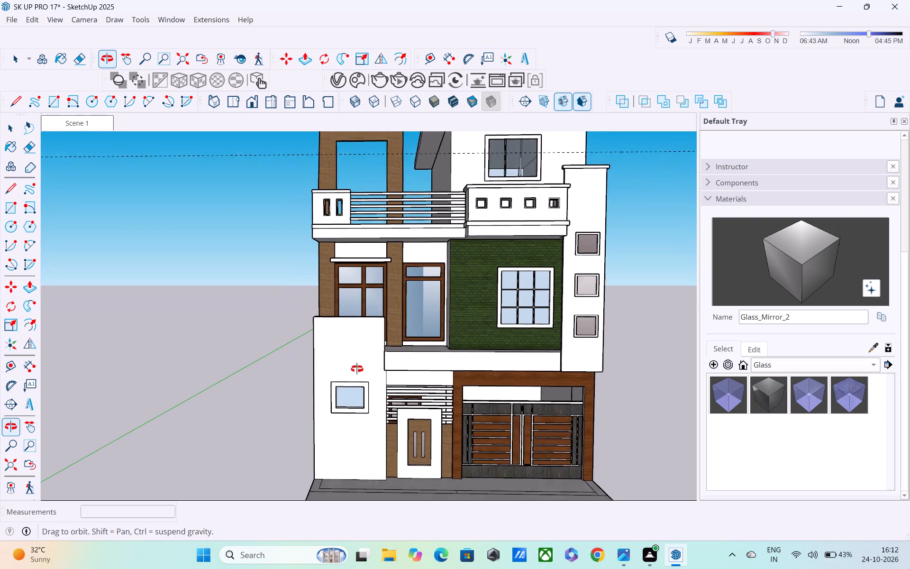
middle_click_drag(357, 369, 356, 370)
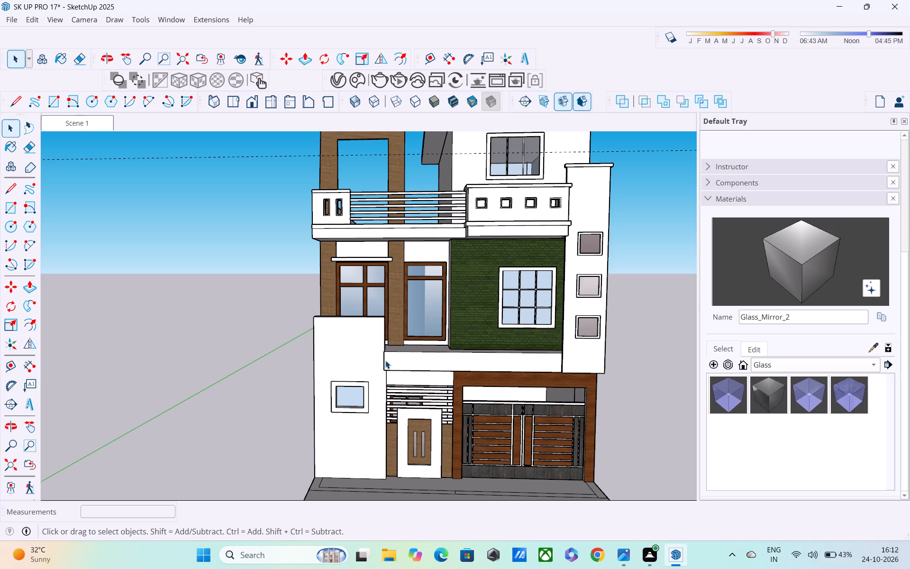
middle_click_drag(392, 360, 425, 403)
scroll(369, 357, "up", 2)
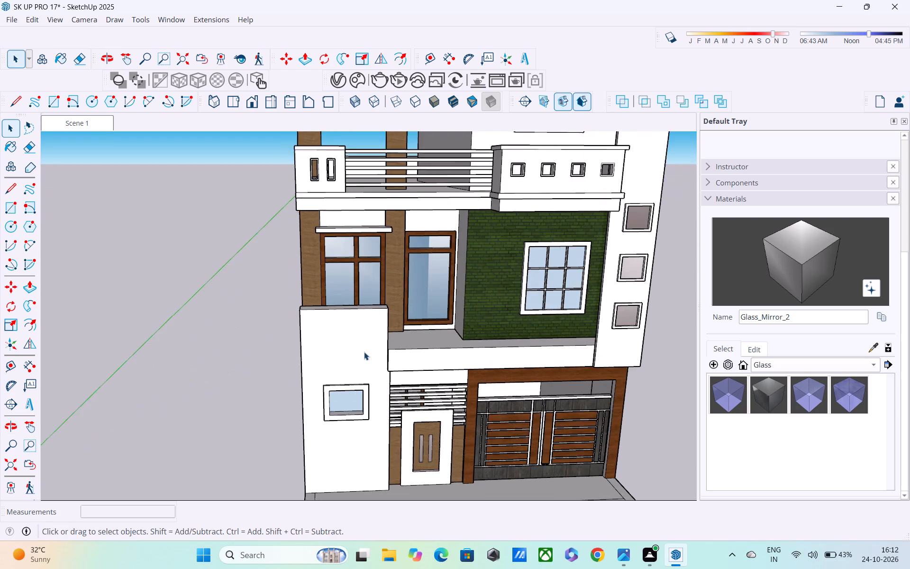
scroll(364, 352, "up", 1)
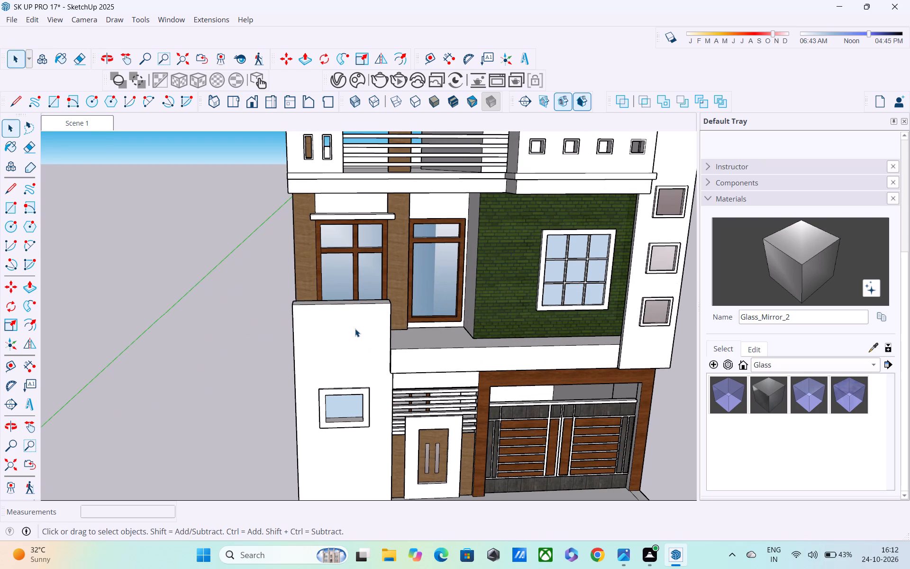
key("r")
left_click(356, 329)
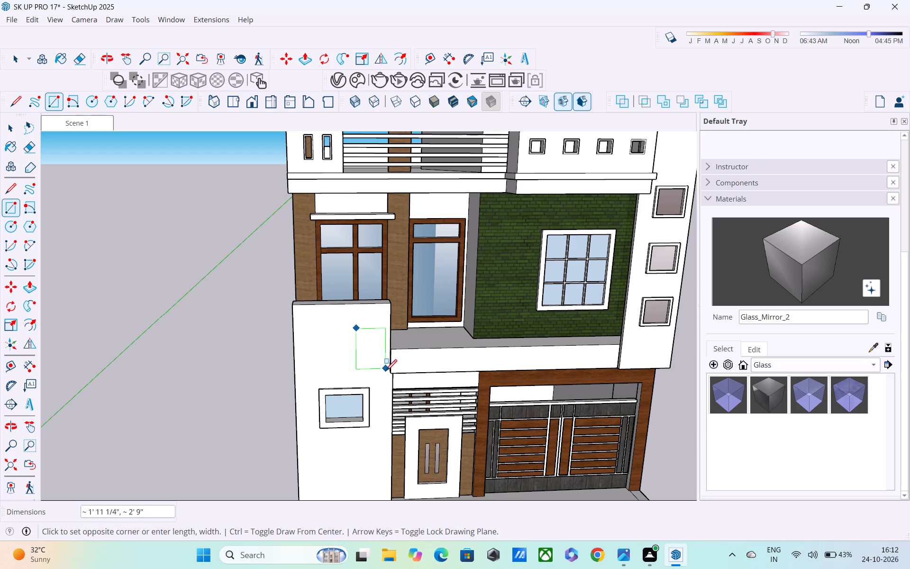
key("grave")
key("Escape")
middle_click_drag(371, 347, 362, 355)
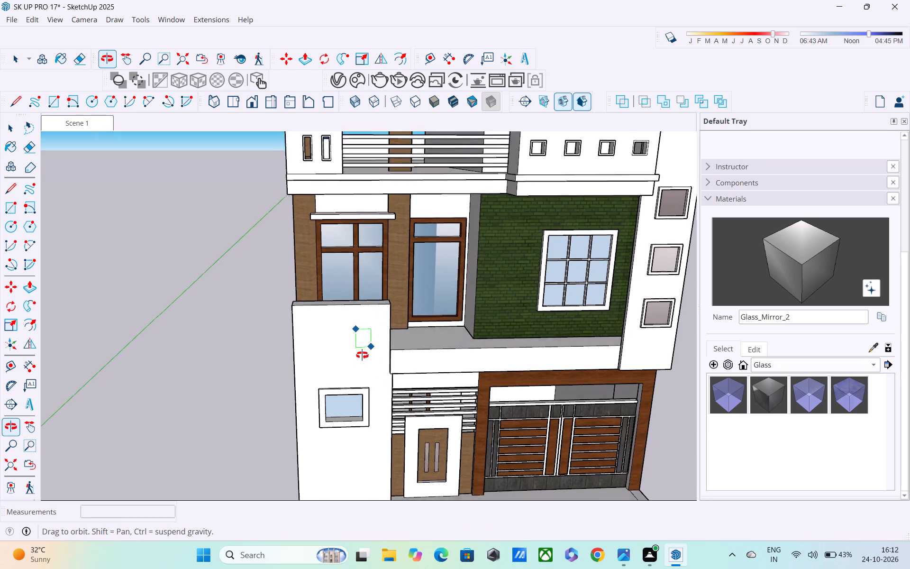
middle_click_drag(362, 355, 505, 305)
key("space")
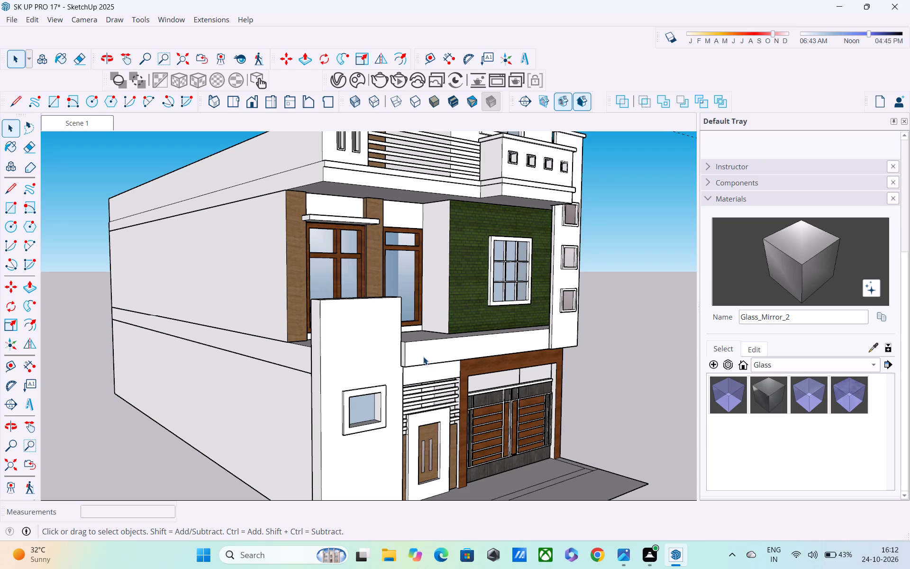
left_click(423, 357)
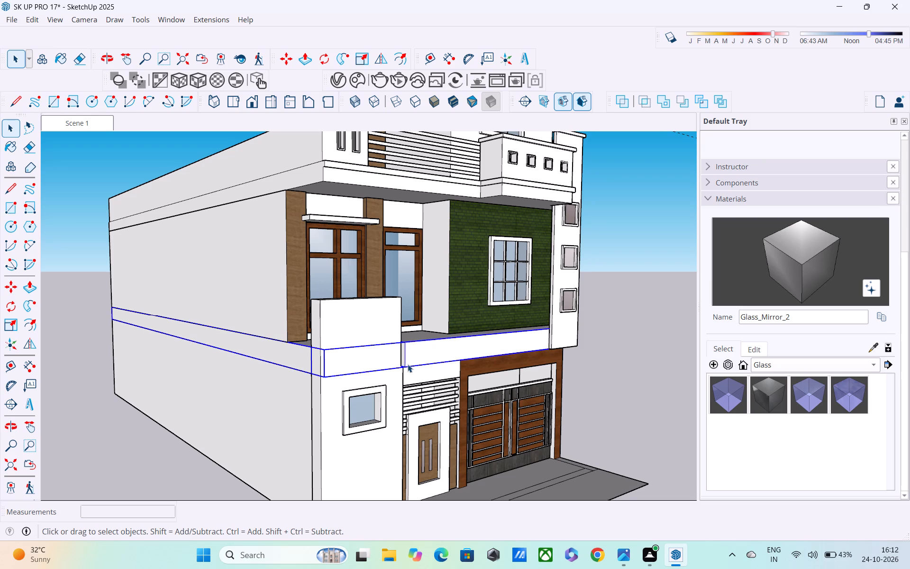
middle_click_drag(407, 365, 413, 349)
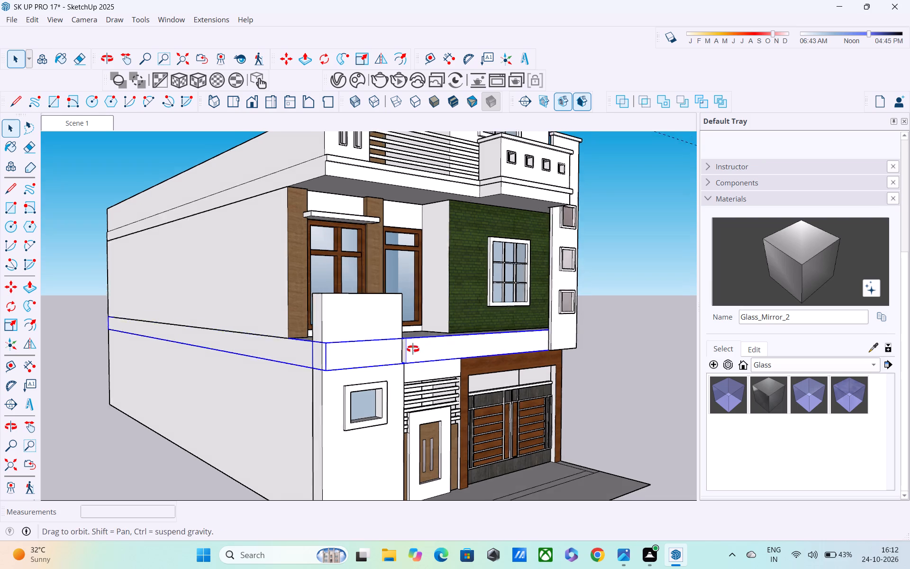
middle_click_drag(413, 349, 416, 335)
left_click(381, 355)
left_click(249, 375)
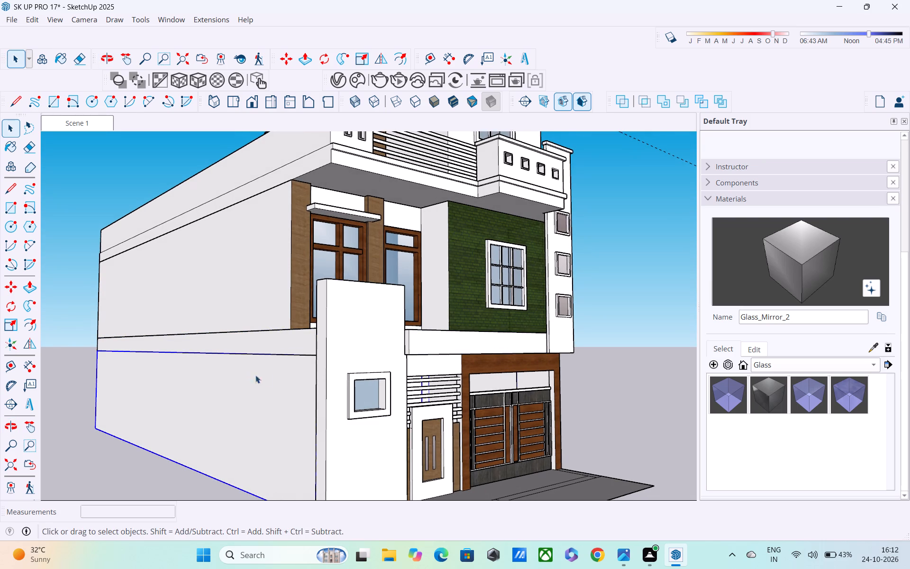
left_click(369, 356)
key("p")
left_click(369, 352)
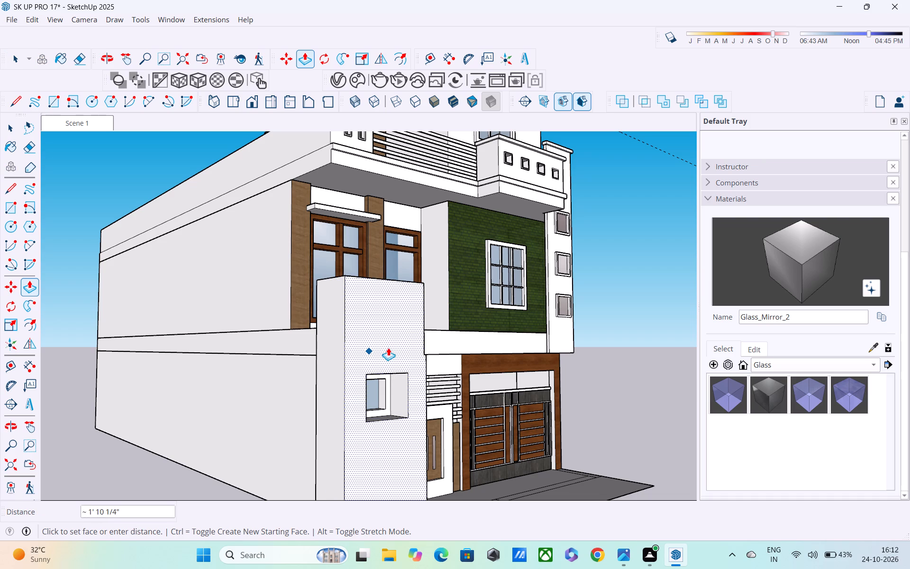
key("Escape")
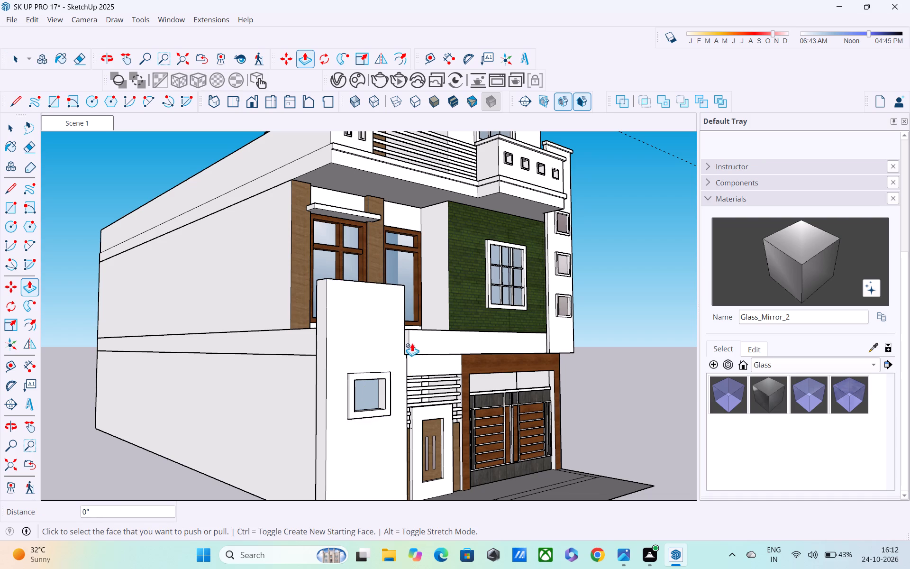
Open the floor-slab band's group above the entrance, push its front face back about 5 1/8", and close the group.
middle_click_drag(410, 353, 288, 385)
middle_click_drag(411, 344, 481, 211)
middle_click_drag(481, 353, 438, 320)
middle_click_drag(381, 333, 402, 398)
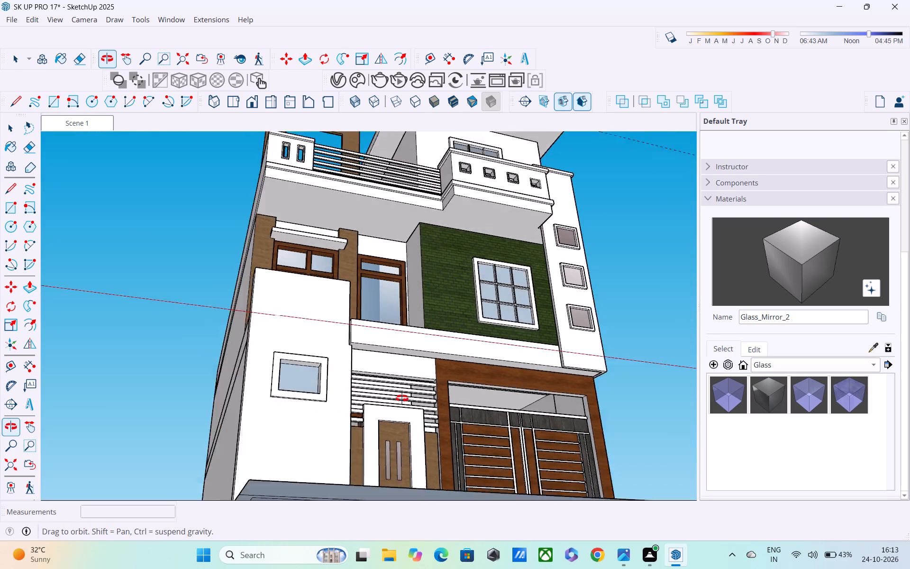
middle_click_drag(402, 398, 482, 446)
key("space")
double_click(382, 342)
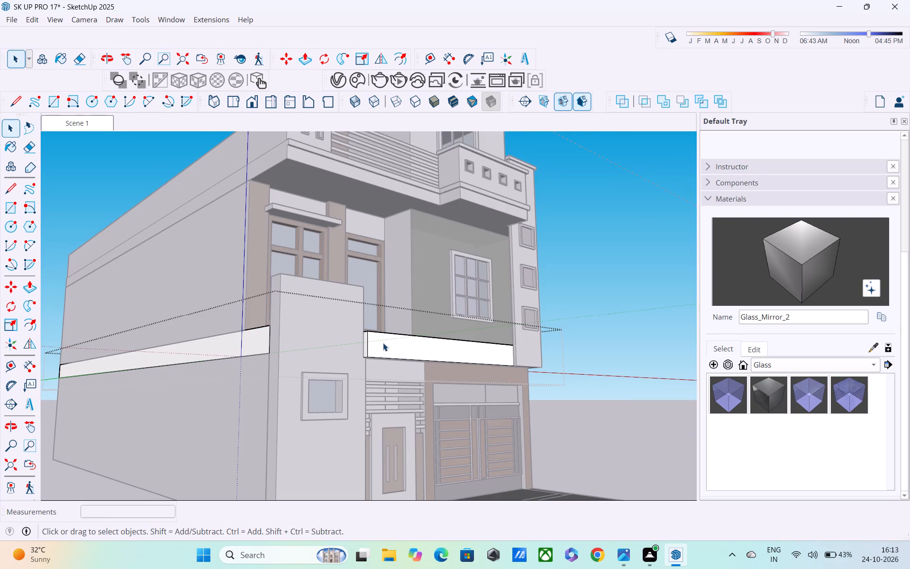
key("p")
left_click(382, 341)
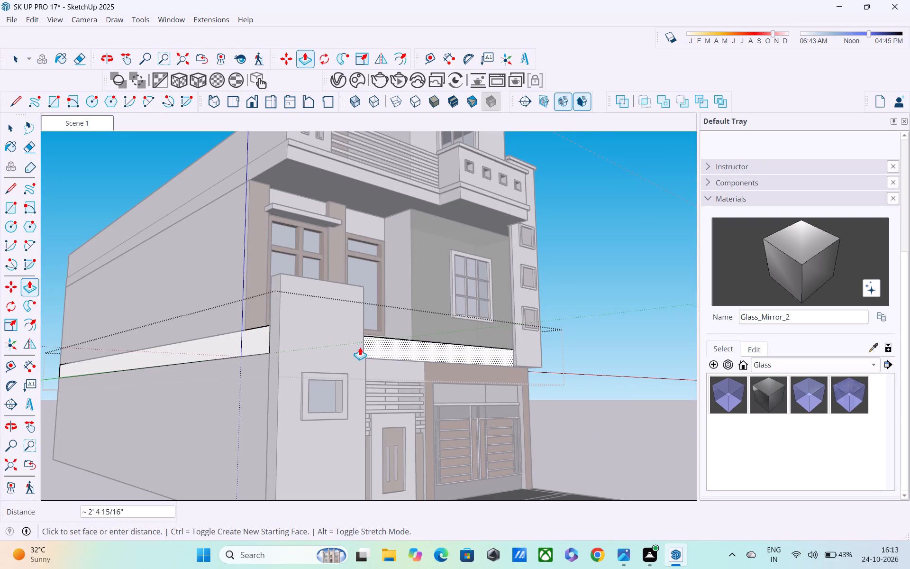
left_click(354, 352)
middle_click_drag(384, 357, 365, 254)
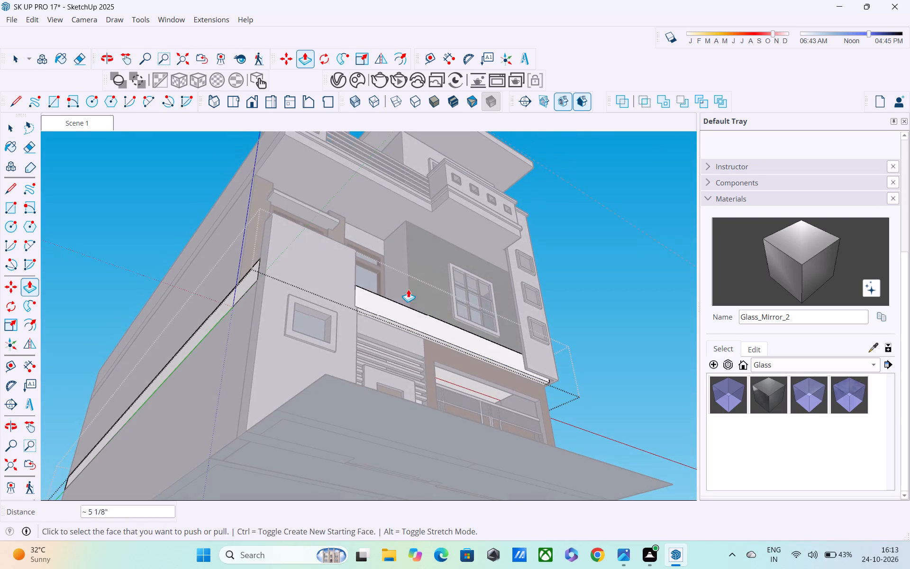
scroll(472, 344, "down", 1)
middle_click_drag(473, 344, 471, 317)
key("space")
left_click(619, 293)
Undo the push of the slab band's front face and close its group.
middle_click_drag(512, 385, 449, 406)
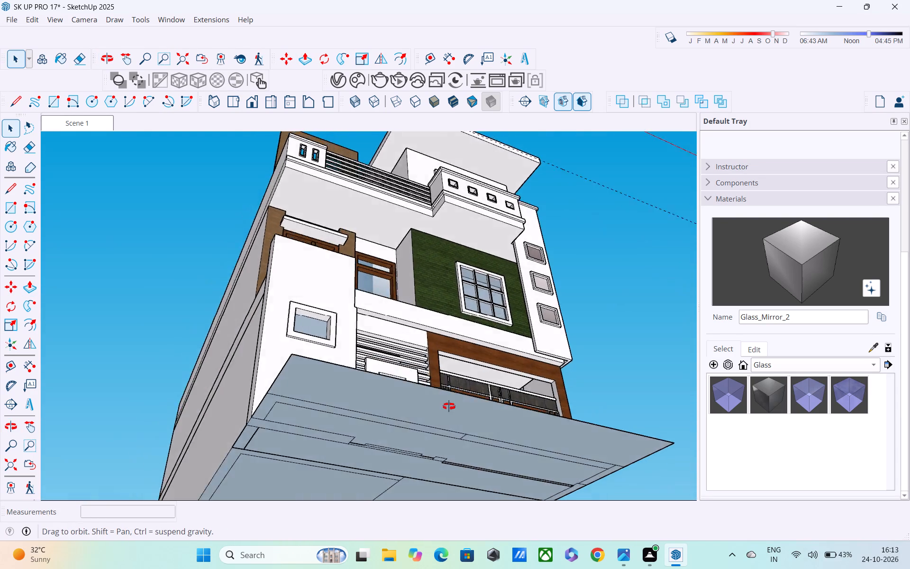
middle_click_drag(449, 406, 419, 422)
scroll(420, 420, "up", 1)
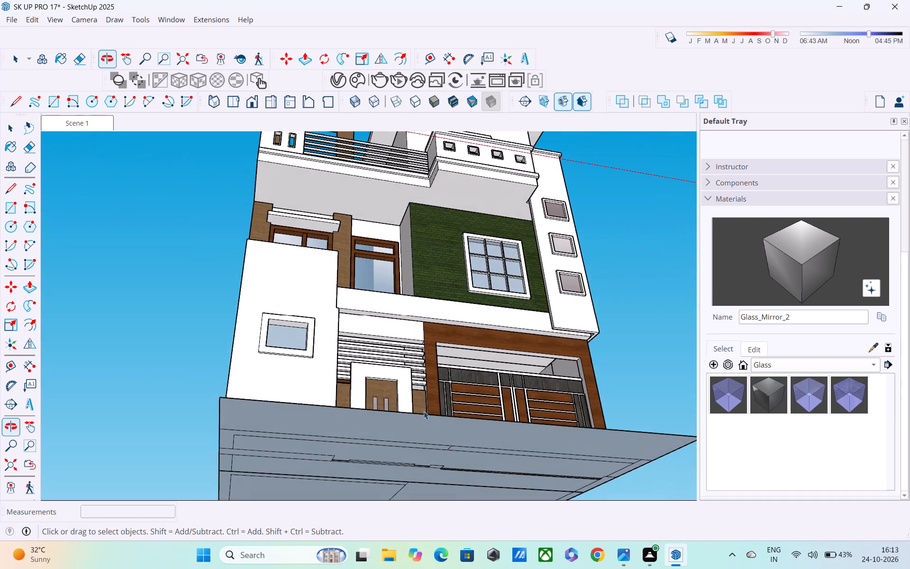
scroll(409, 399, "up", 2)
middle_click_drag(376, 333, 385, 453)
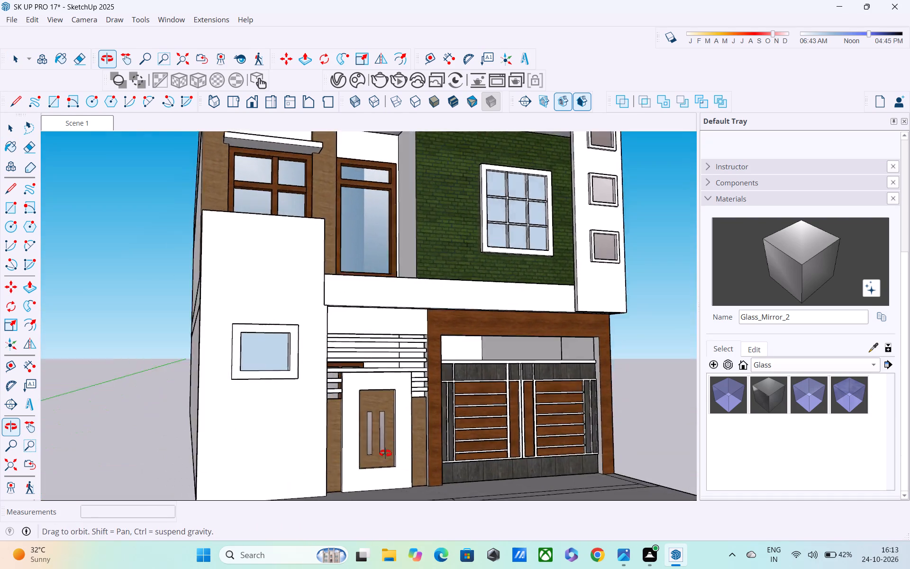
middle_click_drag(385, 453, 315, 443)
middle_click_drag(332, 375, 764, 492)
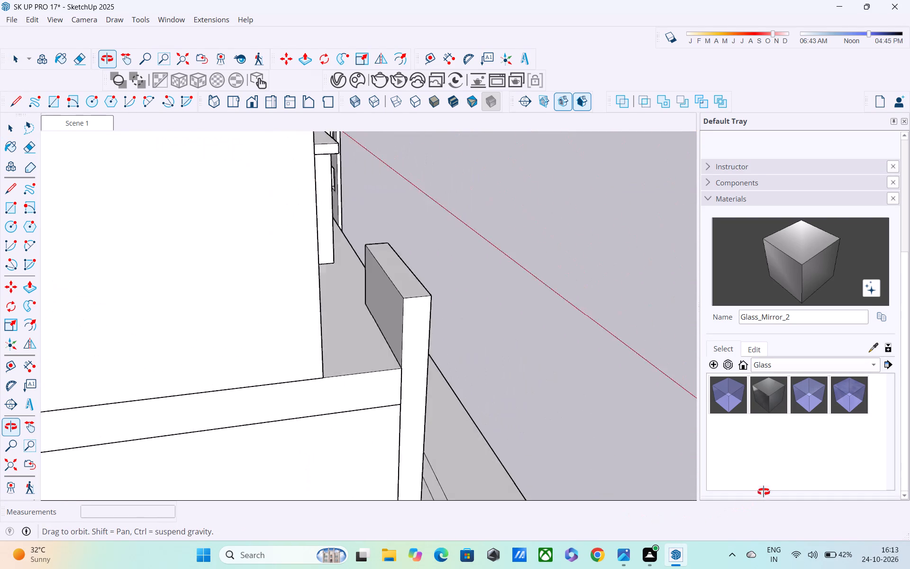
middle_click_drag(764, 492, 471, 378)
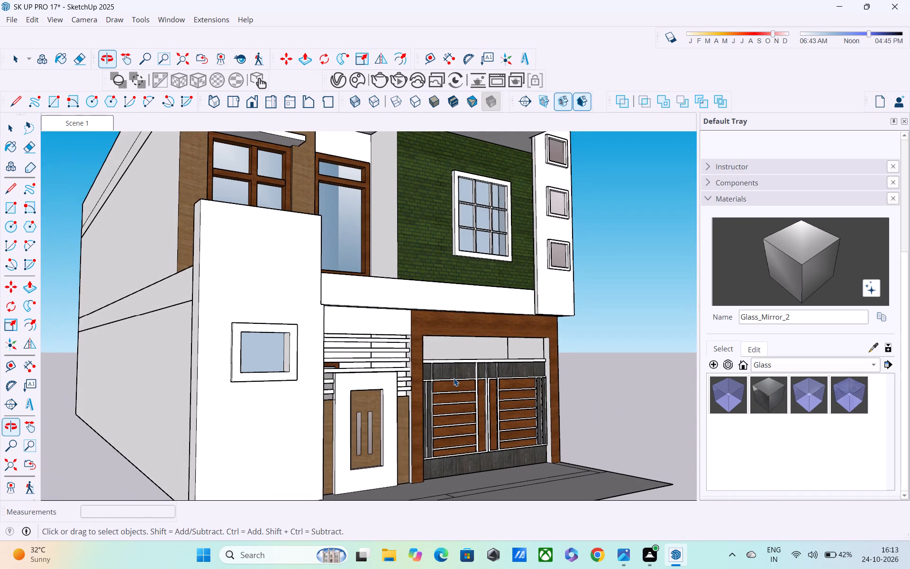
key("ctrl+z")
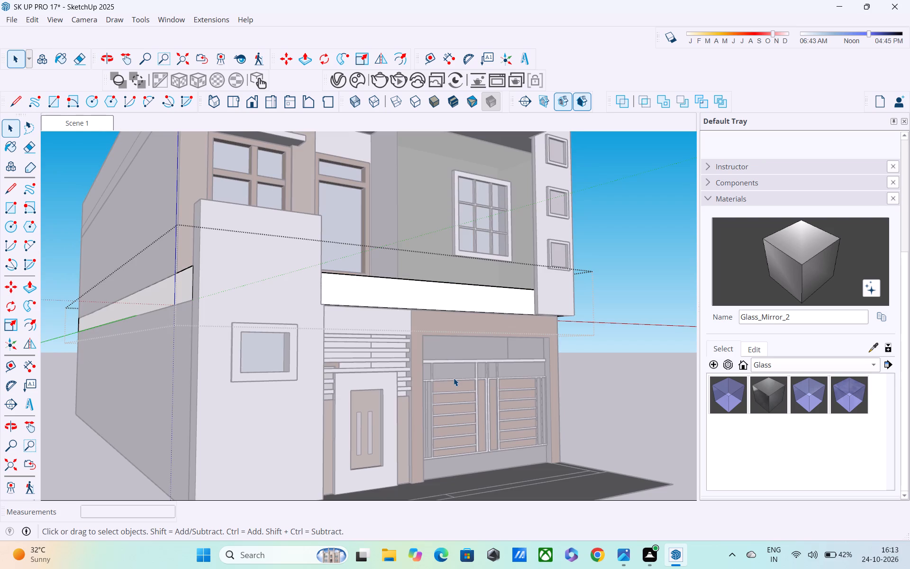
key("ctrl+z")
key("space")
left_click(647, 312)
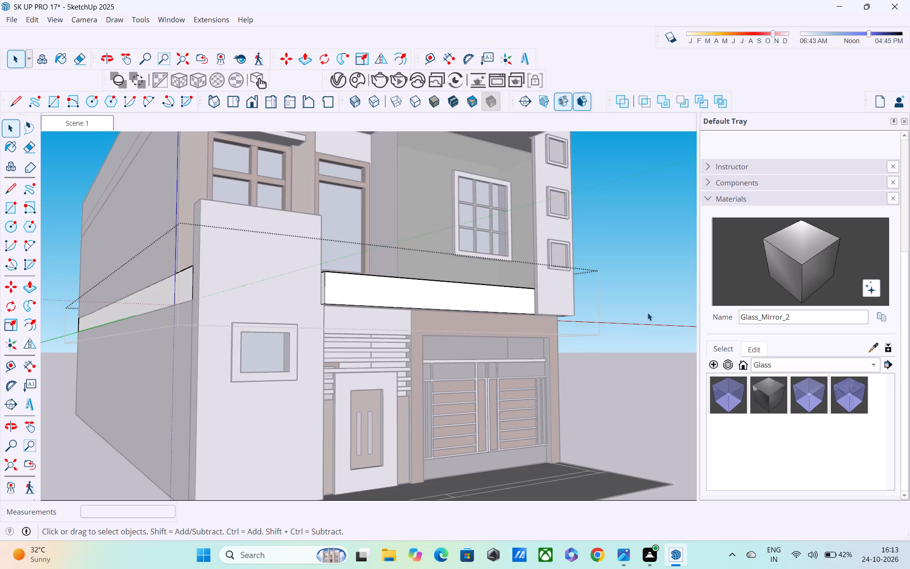
Delete the small white-framed glass window from the projecting front wall beside the entrance door.
middle_click_drag(511, 321, 400, 287)
scroll(395, 285, "up", 1)
middle_click_drag(387, 328, 331, 491)
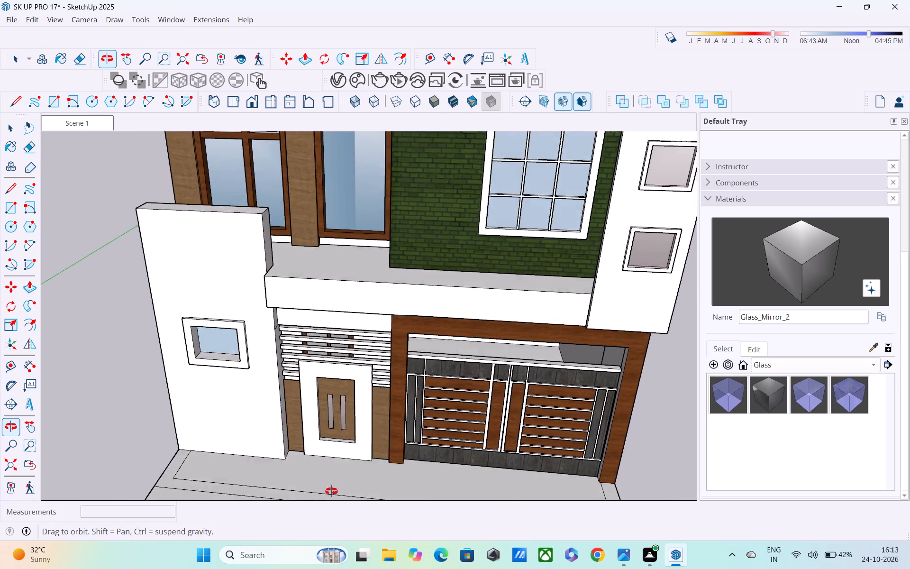
middle_click_drag(331, 491, 319, 515)
scroll(325, 472, "down", 2)
middle_click_drag(329, 471, 504, 432, "shift")
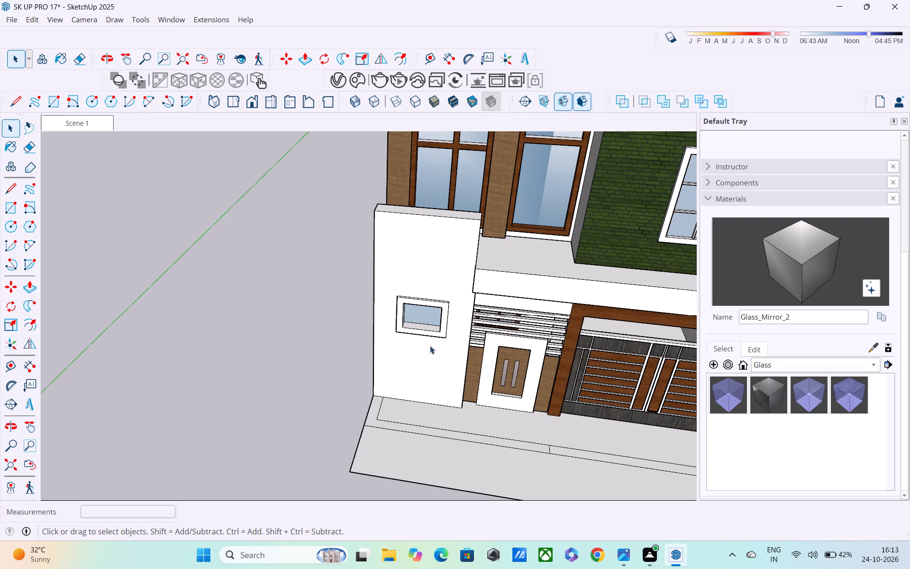
middle_click_drag(765, 471, 837, 558, "shift")
middle_click_drag(753, 480, 763, 531, "shift")
middle_click_drag(763, 531, 759, 531, "shift")
middle_click_drag(518, 339, 563, 409)
middle_click_drag(484, 369, 481, 314, "shift")
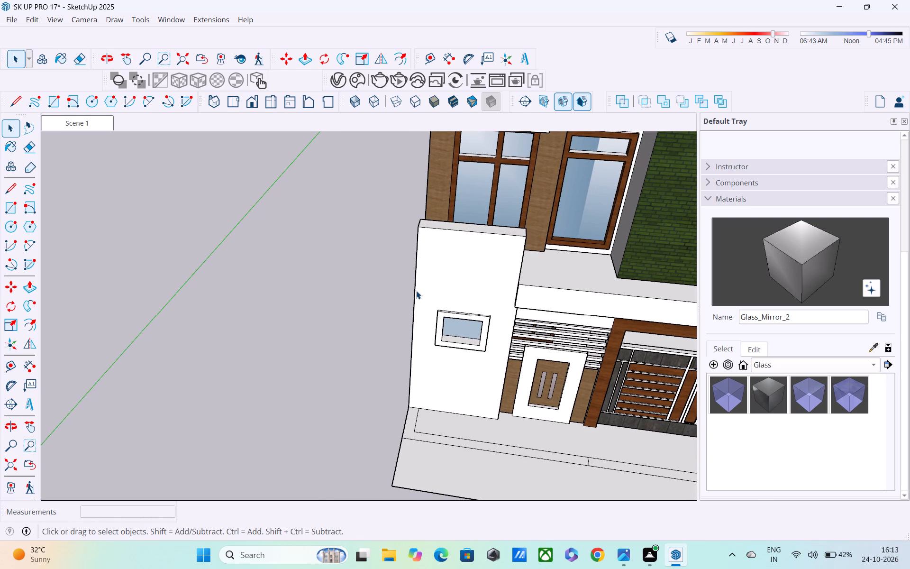
left_click_drag(416, 291, 499, 369)
key("Delete")
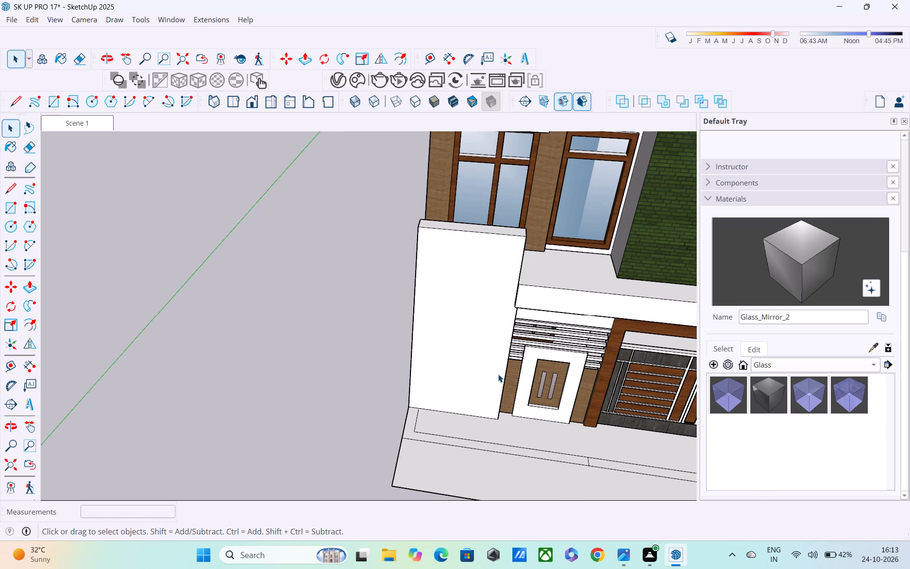
Examine the blank projecting wall, the space behind the gate, and the wood-framed window behind the entrance slats.
middle_click_drag(498, 377, 749, 356)
middle_click_drag(389, 376, 226, 326)
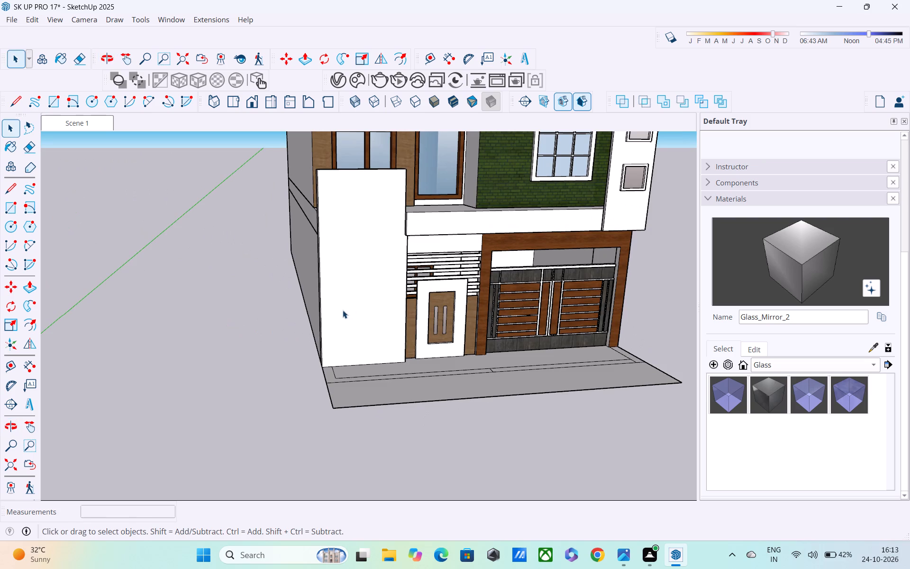
middle_click_drag(345, 310, 174, 410)
middle_click_drag(515, 384, 280, 320)
middle_click_drag(371, 439, 372, 378)
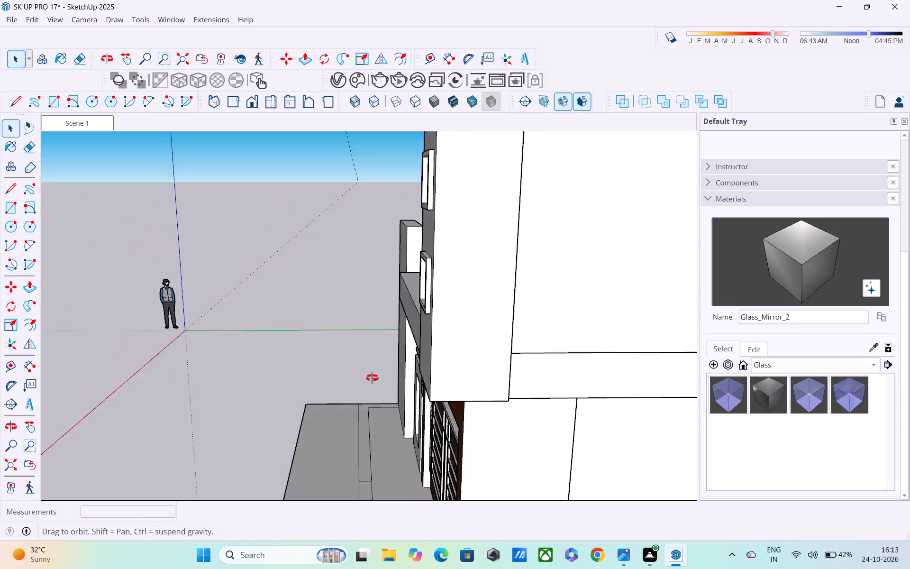
middle_click_drag(372, 378, 433, 331)
scroll(433, 331, "up", 2)
scroll(428, 376, "up", 8)
scroll(467, 375, "up", 2)
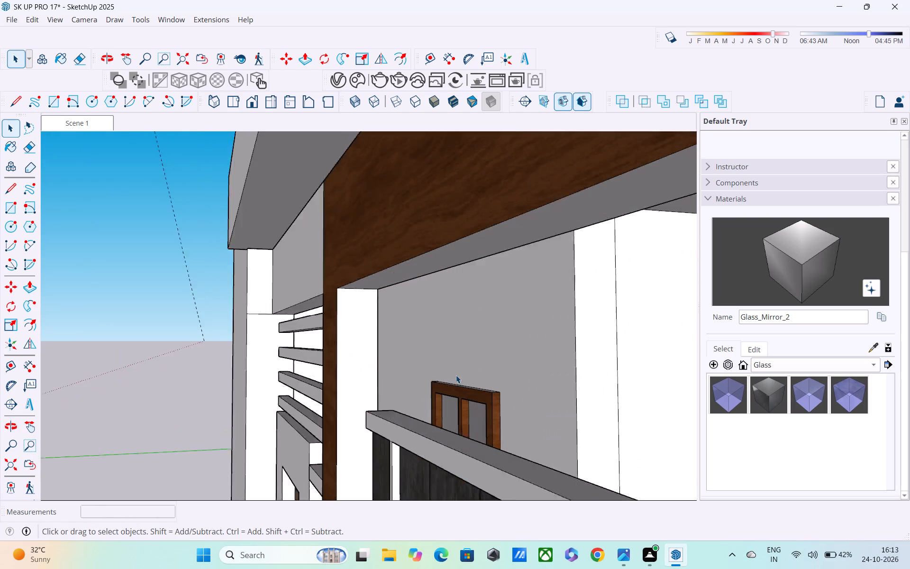
scroll(456, 375, "up", 2)
middle_click_drag(442, 374, 367, 384)
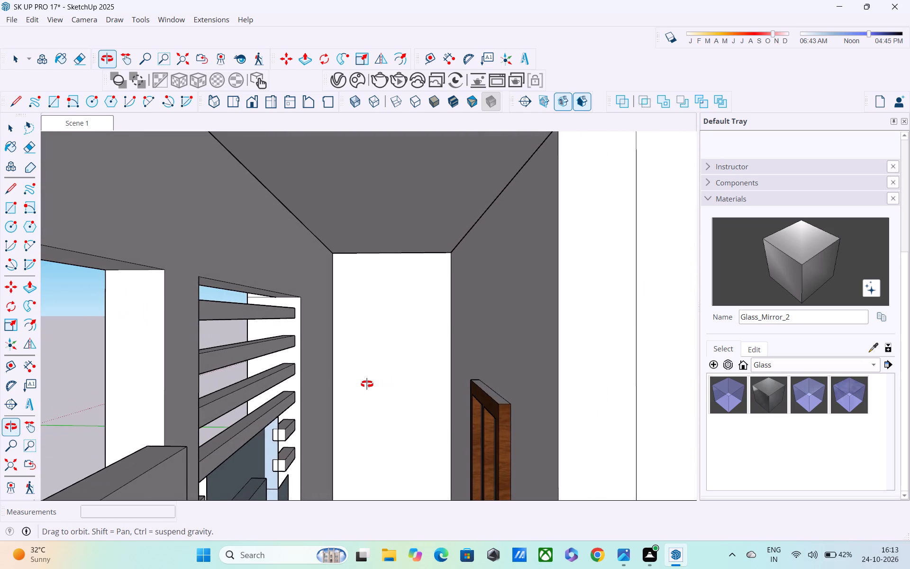
middle_click_drag(367, 384, 406, 387)
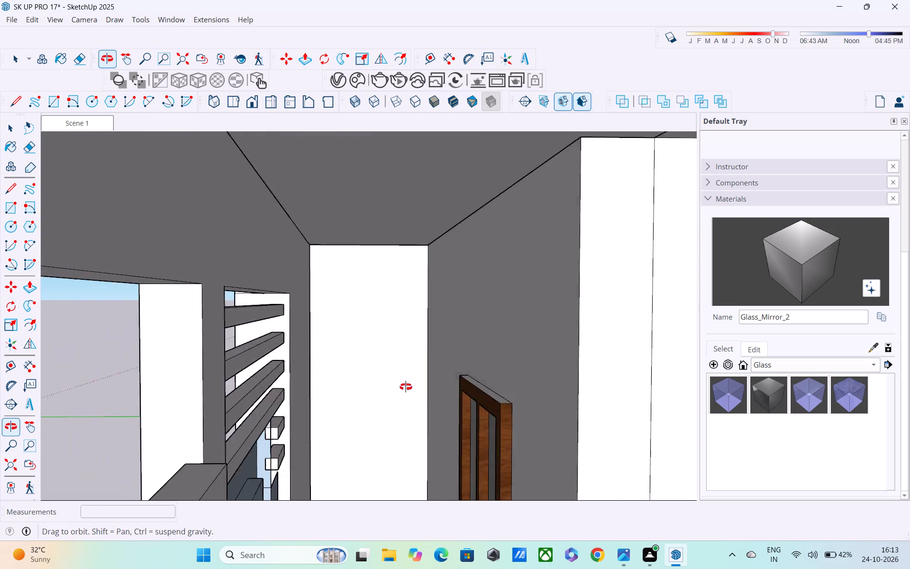
middle_click_drag(406, 387, 786, 353)
scroll(781, 353, "up", 1)
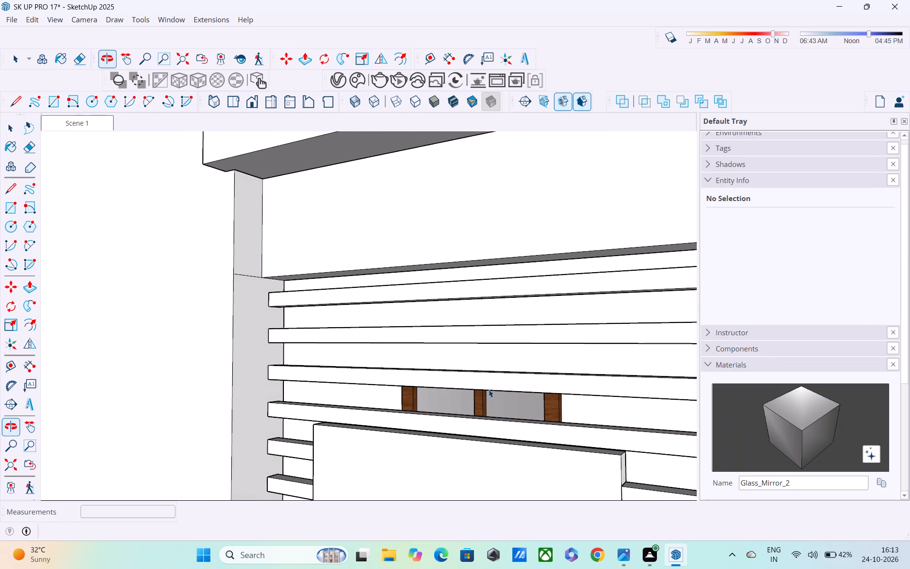
Pull the projecting wall's front face forward about 5 1/8", level with the front of the floor-slab band.
scroll(385, 401, "down", 4)
middle_click_drag(260, 415, 428, 381, "shift")
scroll(419, 379, "down", 4)
scroll(418, 390, "up", 1)
middle_click_drag(418, 392, 431, 420)
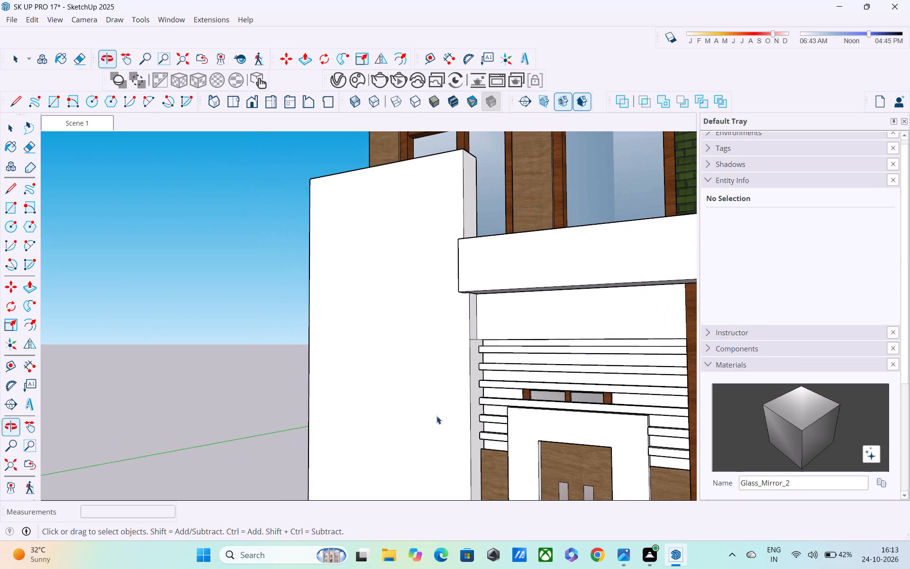
key("p")
left_click(408, 398)
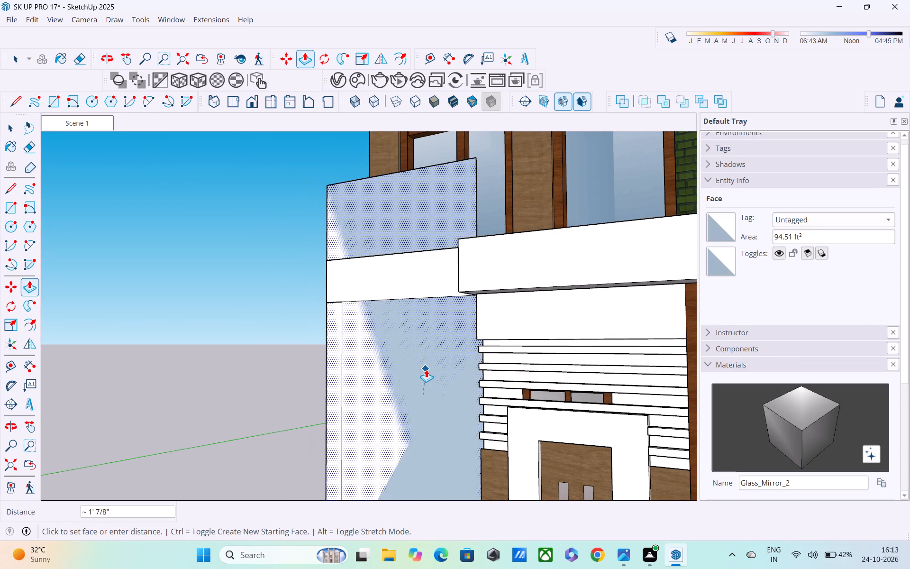
left_click(466, 270)
middle_click_drag(489, 316, 527, 356)
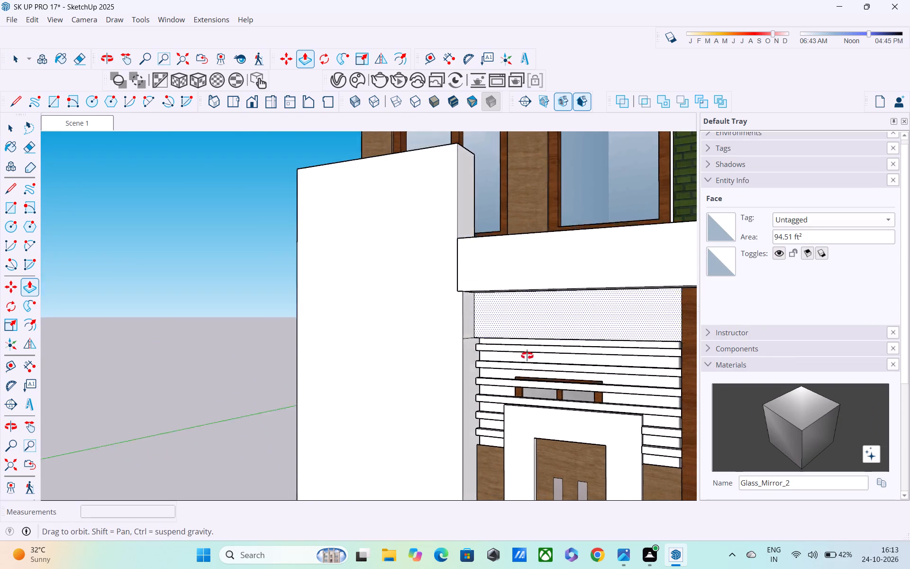
middle_click_drag(527, 356, 559, 374)
scroll(545, 358, "down", 5)
middle_click_drag(404, 358, 476, 317)
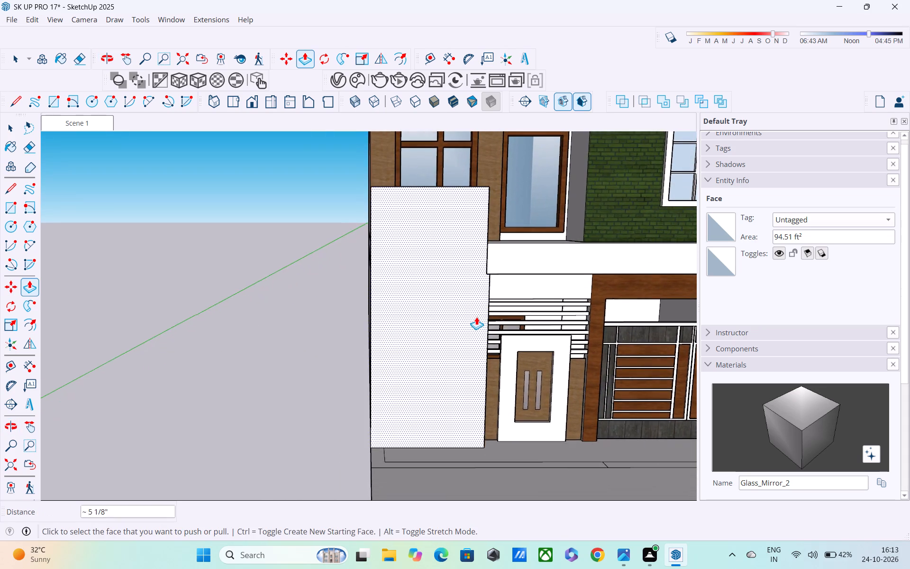
scroll(475, 319, "down", 4)
key("space")
left_click(288, 339)
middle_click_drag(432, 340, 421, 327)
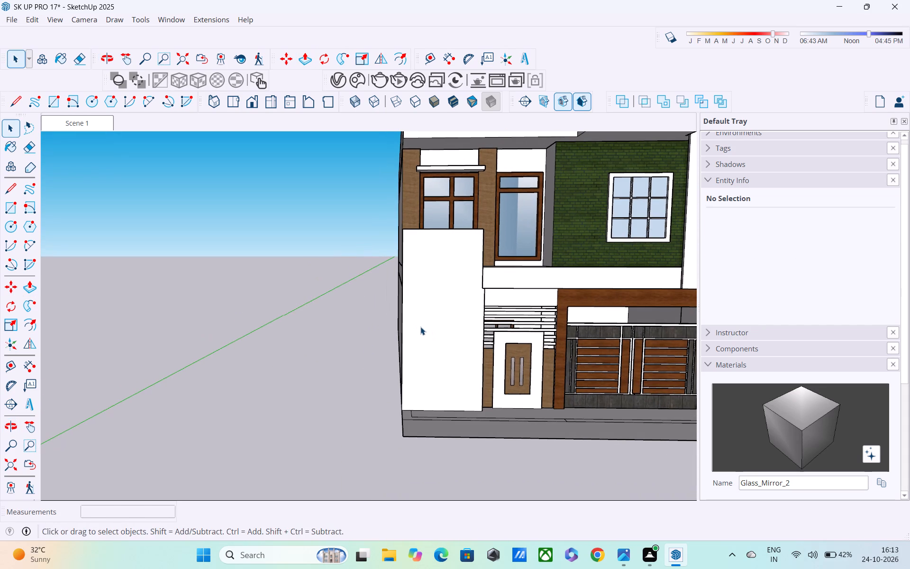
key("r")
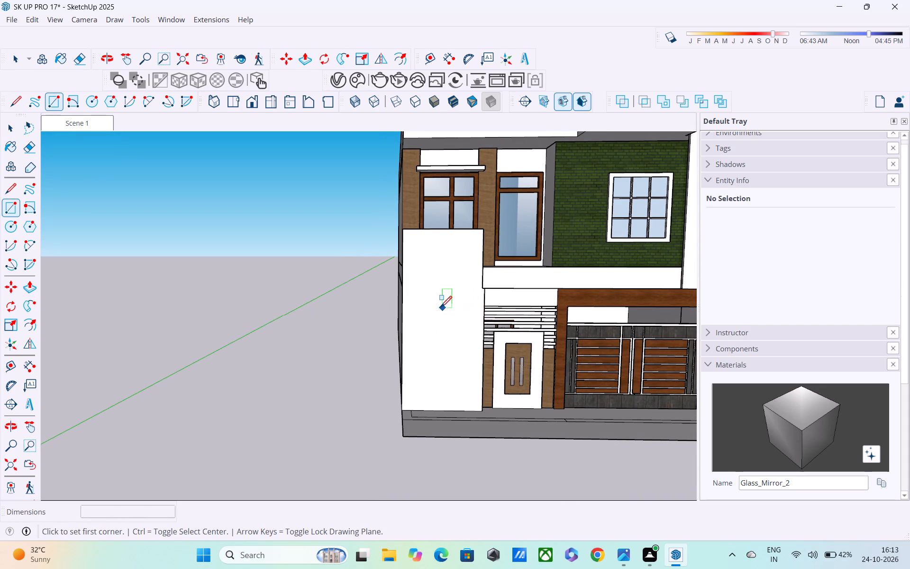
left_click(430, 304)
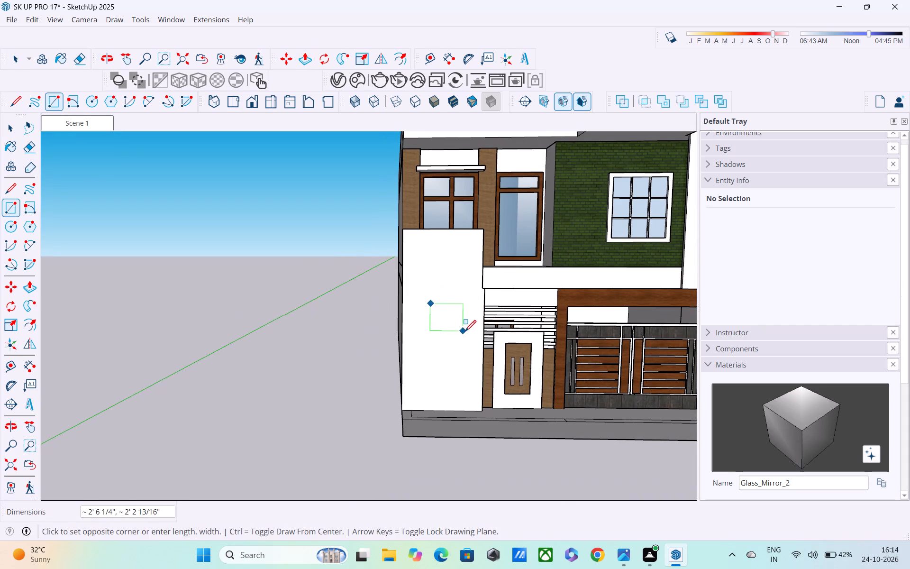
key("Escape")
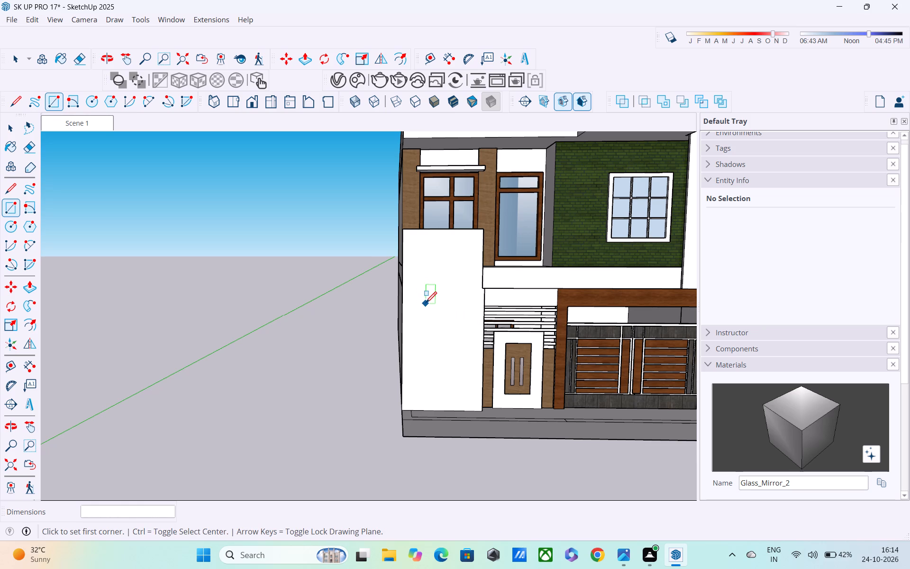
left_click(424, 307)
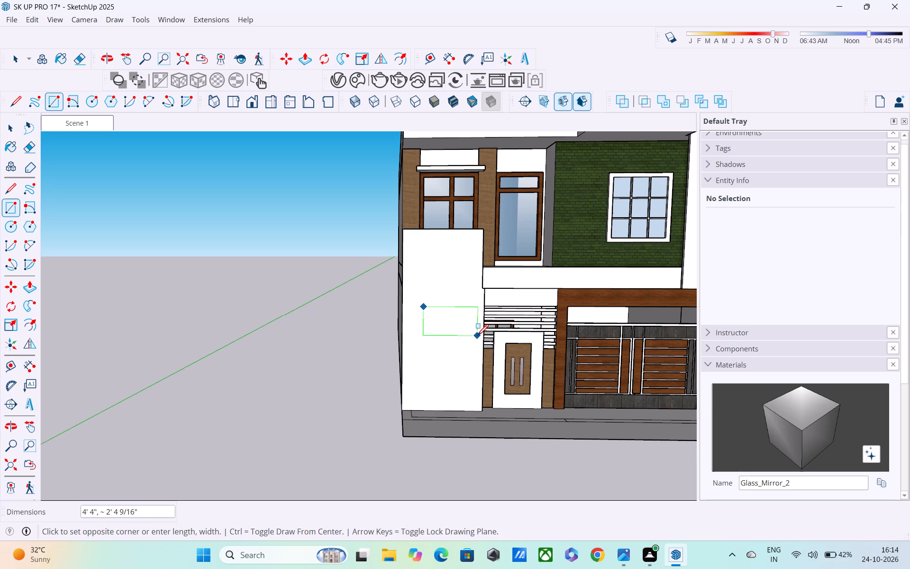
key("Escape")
Draw a rectangle about 3' 7 7/8" by 2' 9 5/8" on the projecting wall's front face for a new window.
left_click(424, 300)
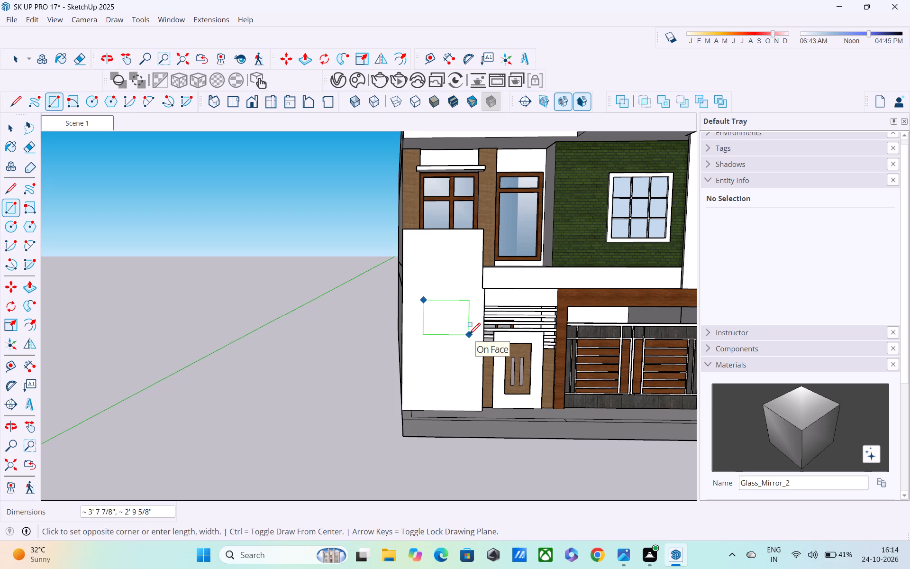
left_click(469, 335)
key("space")
Offset the window rectangle's outline inward, trying 3" and 2" and settling on 4", for the frame border.
key("f")
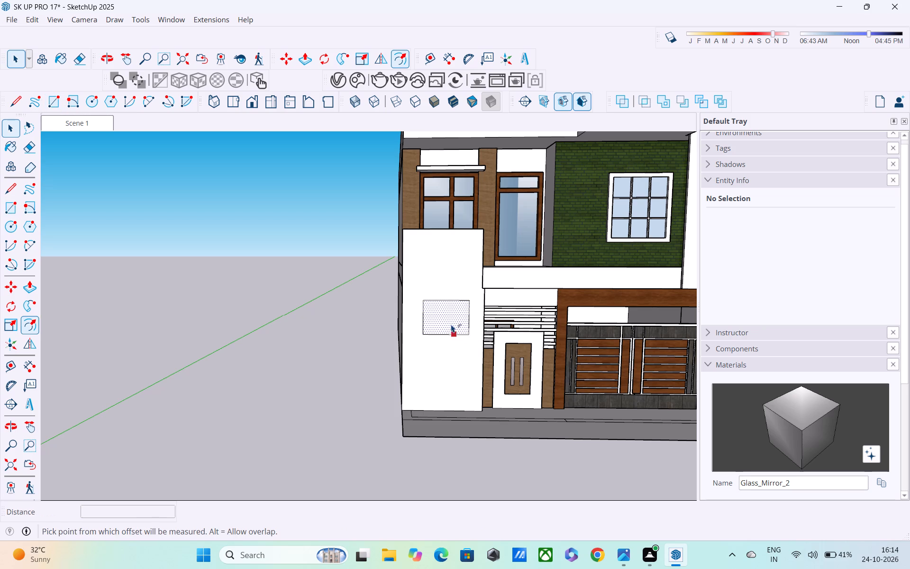
left_click(446, 320)
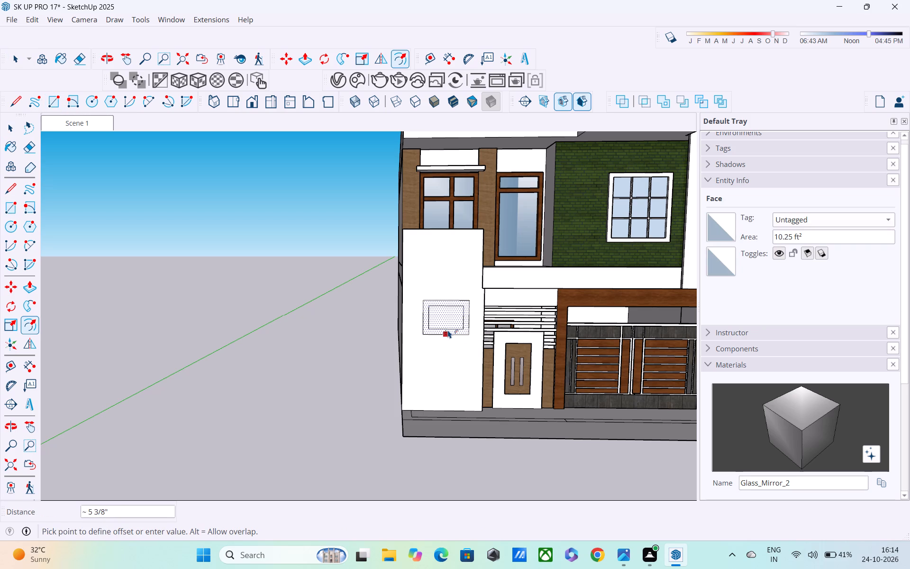
type("3\"")
key("Return")
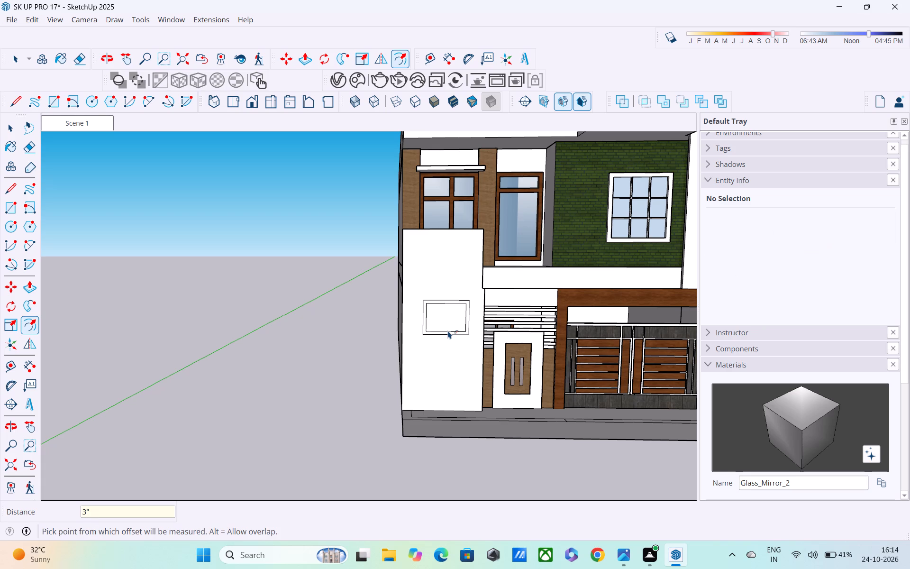
type("2\"")
key("Return")
type("4\"")
key("Return")
key("space")
Push the inner window rectangle back 1' 6" to cut the opening through the projecting wall.
scroll(444, 298, "up", 3)
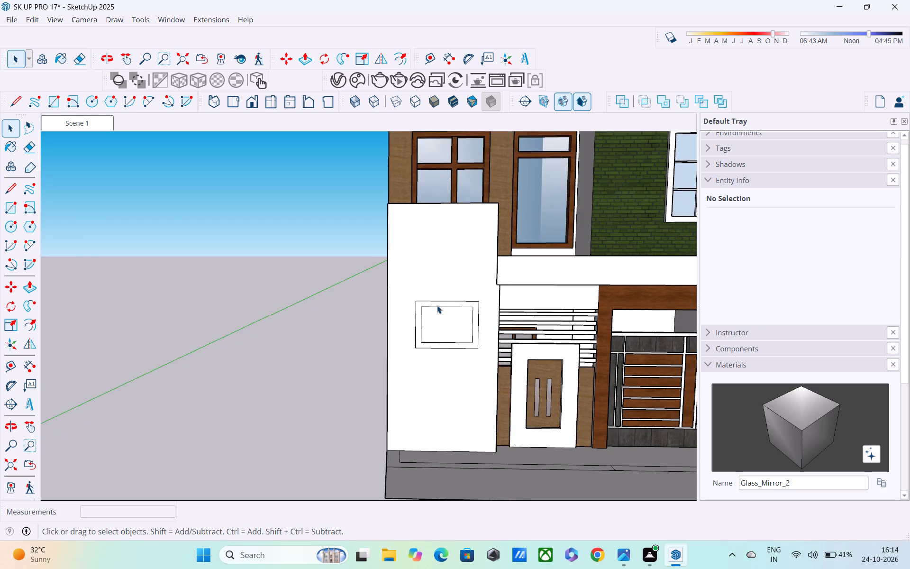
middle_click_drag(432, 318, 365, 316)
scroll(431, 318, "up", 1)
key("p")
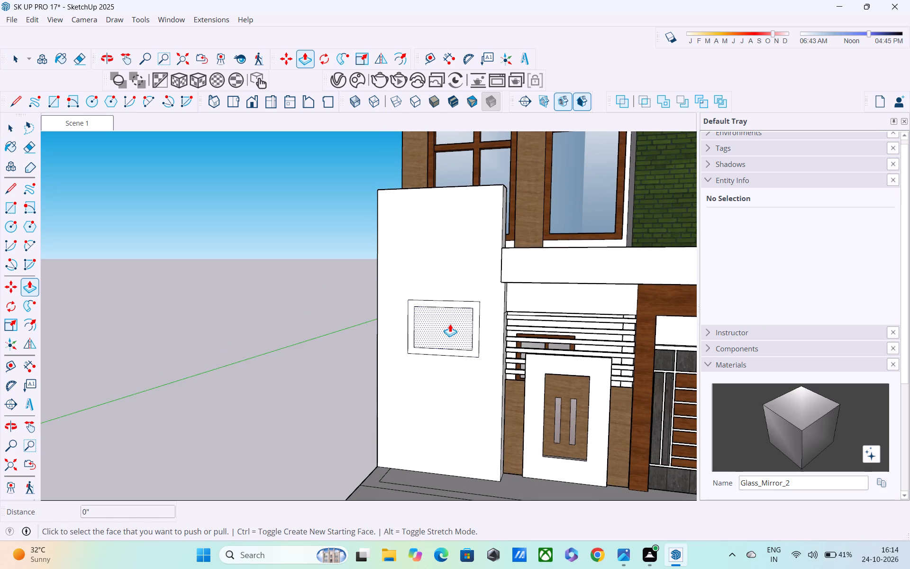
left_click(450, 325)
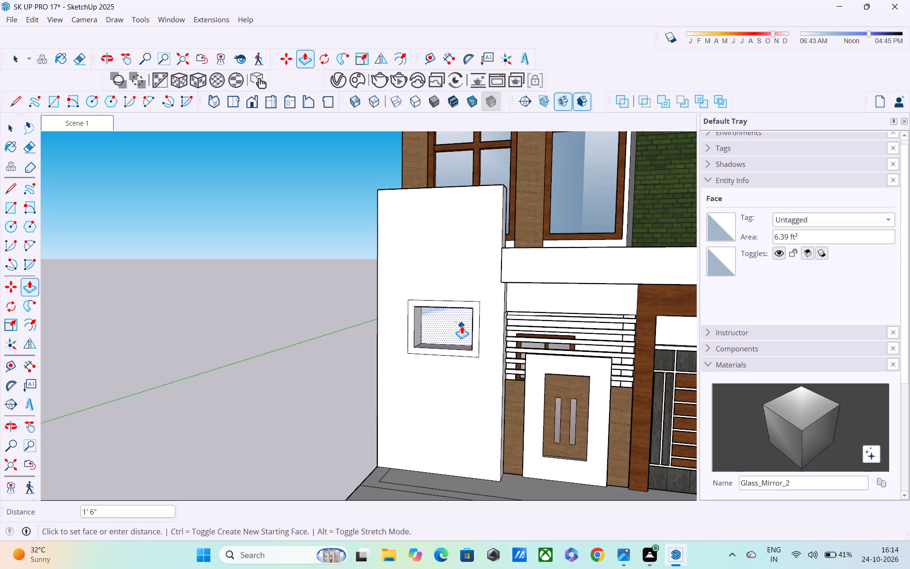
left_click(462, 326)
middle_click_drag(462, 330, 429, 303)
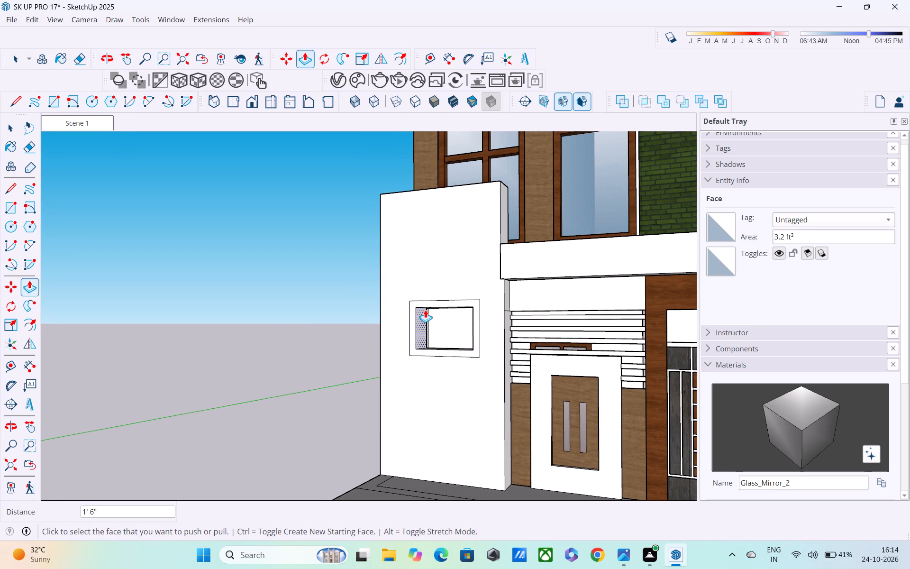
middle_click_drag(480, 342, 500, 364)
middle_click_drag(467, 369, 398, 331)
Draw a rectangular pane across the window opening, midway through the depth of its reveal.
key("r")
scroll(435, 319, "up", 3)
middle_click_drag(430, 316, 401, 297)
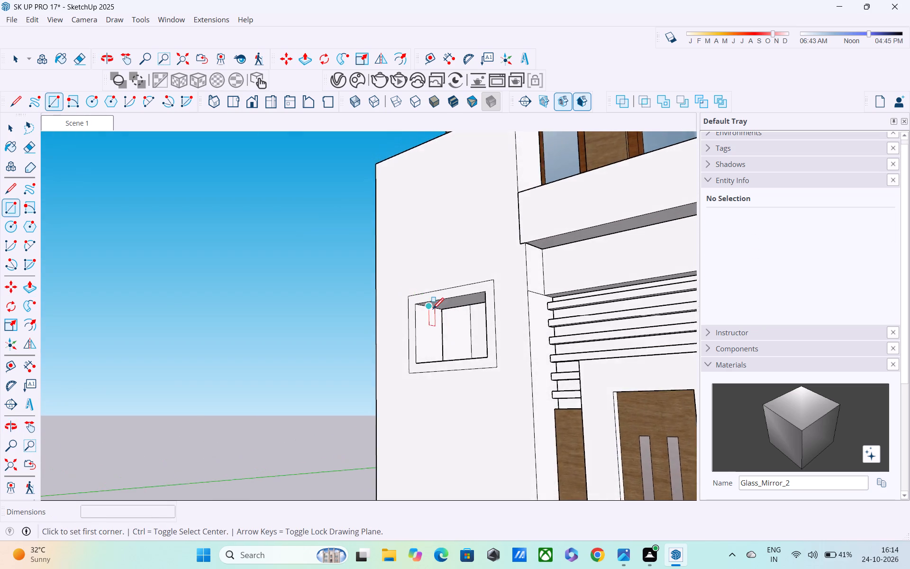
scroll(433, 310, "up", 3)
left_click(425, 308)
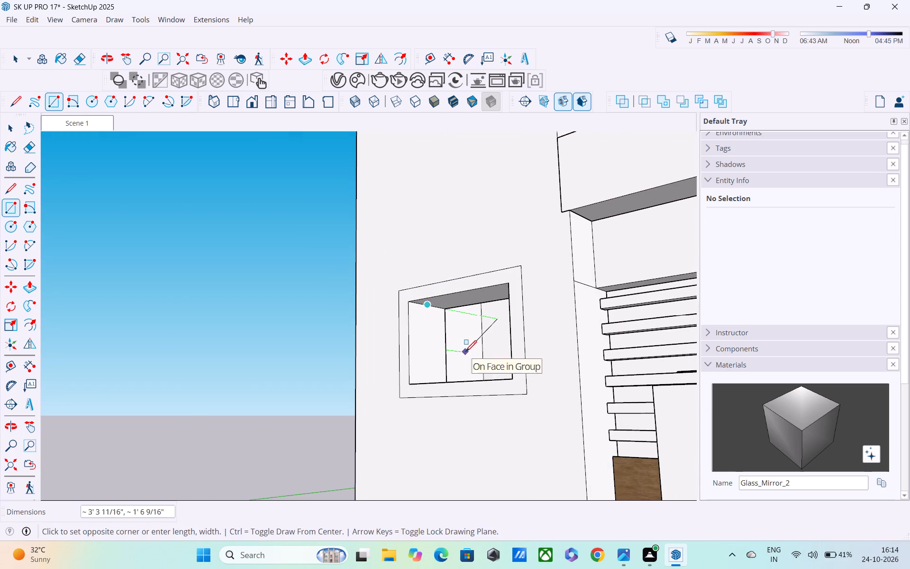
middle_click_drag(467, 354, 403, 329, "shift")
middle_click_drag(420, 347, 744, 377)
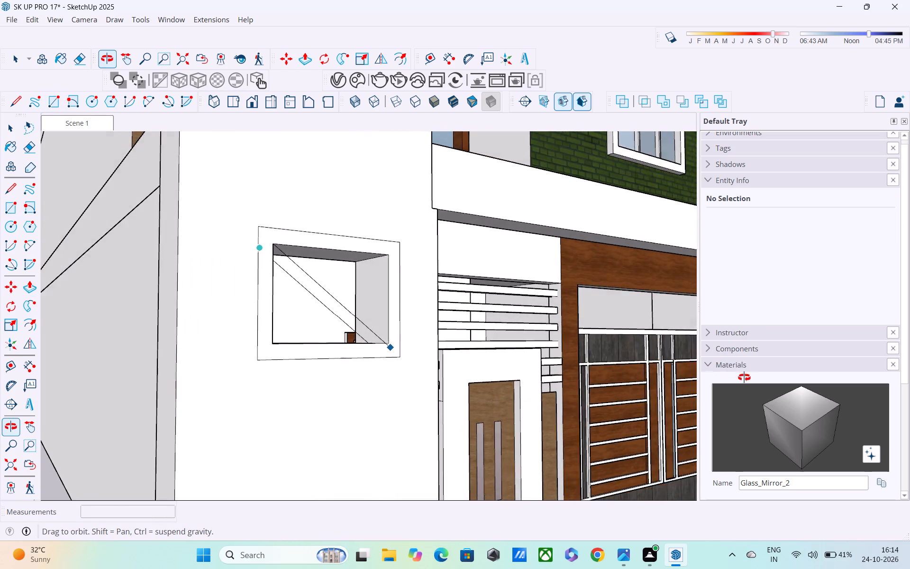
middle_click_drag(744, 377, 797, 404)
scroll(448, 393, "up", 4)
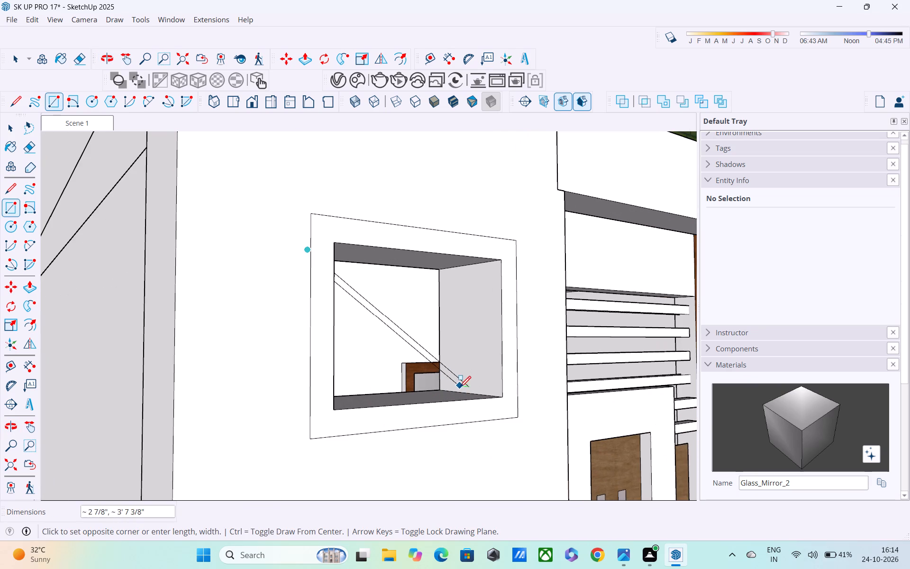
left_click(475, 394)
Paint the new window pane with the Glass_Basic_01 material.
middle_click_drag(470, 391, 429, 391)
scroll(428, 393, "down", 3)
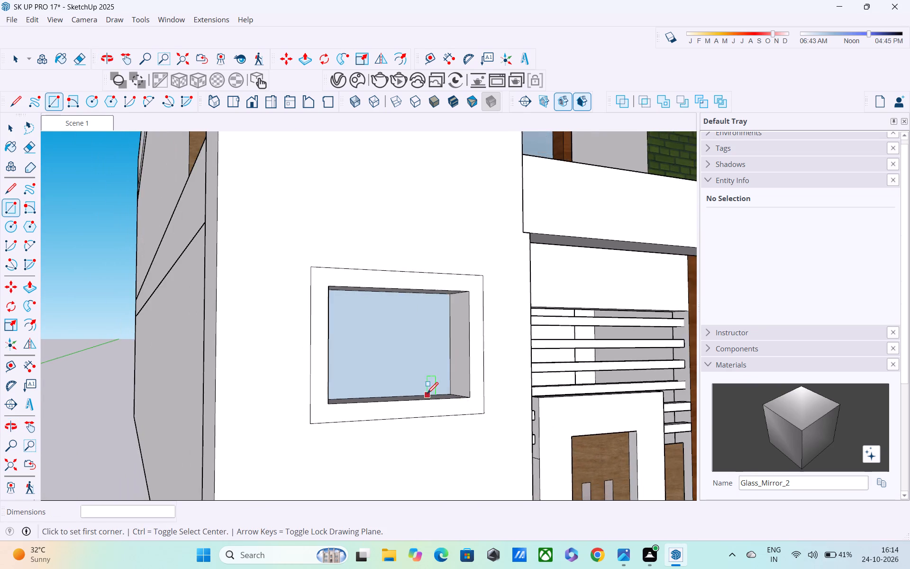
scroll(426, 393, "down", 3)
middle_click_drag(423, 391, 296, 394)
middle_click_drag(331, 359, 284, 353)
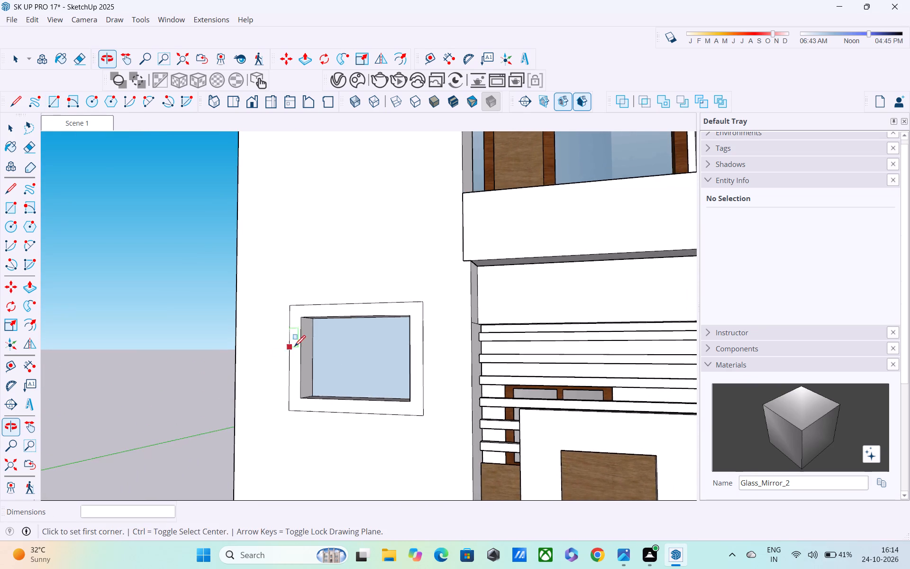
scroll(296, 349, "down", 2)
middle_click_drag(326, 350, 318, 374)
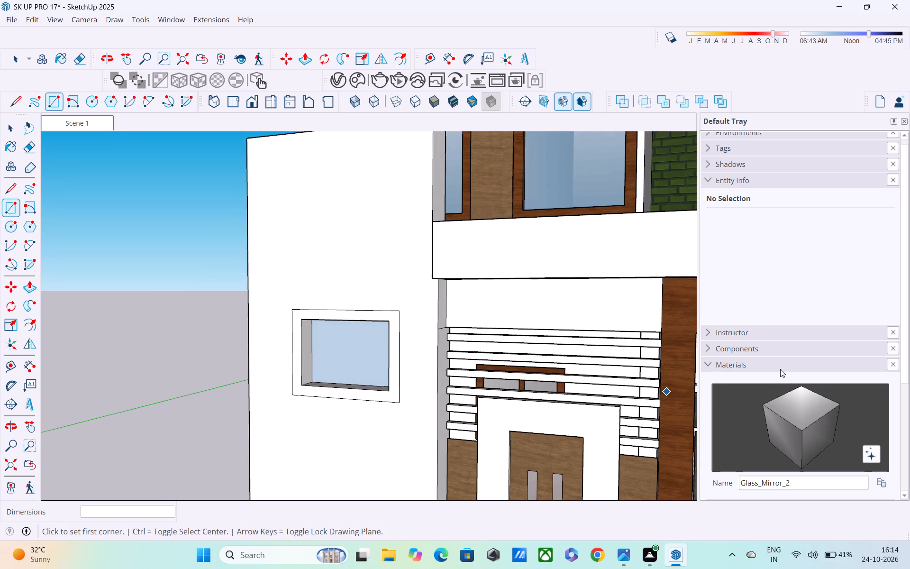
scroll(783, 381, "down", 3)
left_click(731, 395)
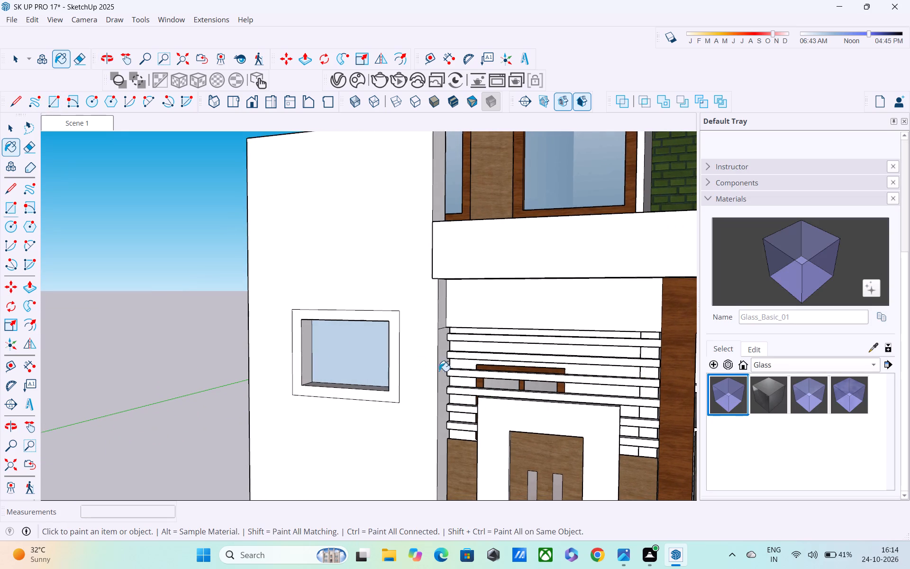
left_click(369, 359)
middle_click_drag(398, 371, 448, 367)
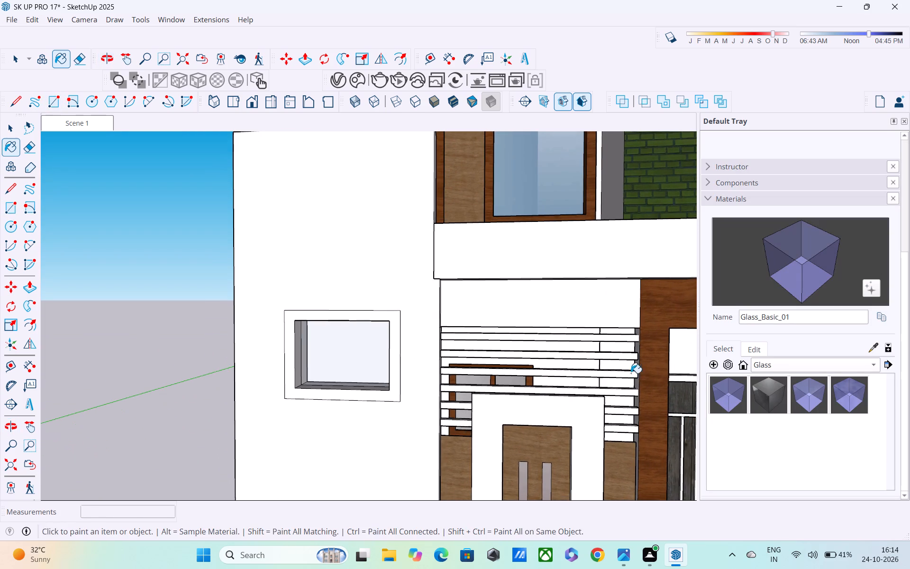
Paint the window pane with the Glass_Mirror_01 material.
left_click(765, 390)
left_click(342, 349)
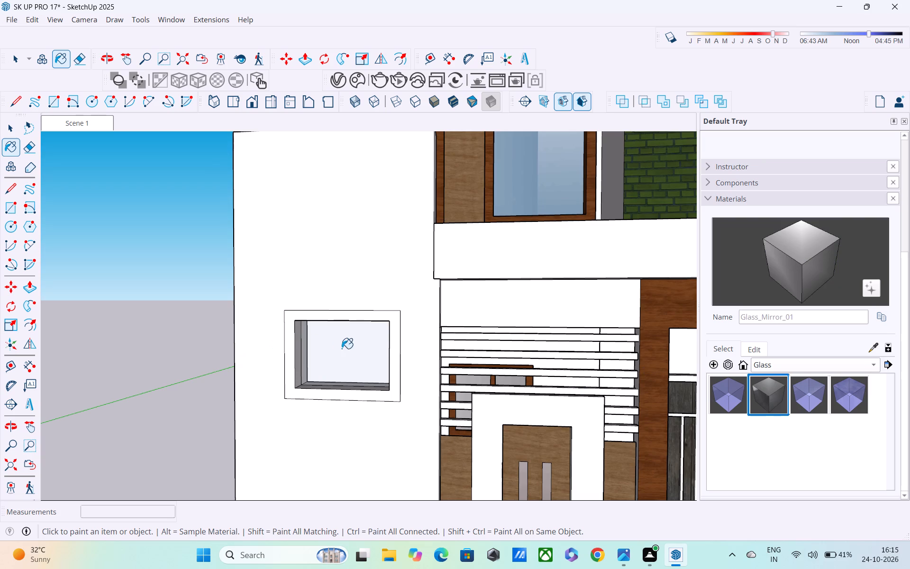
Pull the border frame around the window out 2" from the wall.
middle_click_drag(350, 364, 397, 359)
middle_click_drag(330, 347, 329, 360)
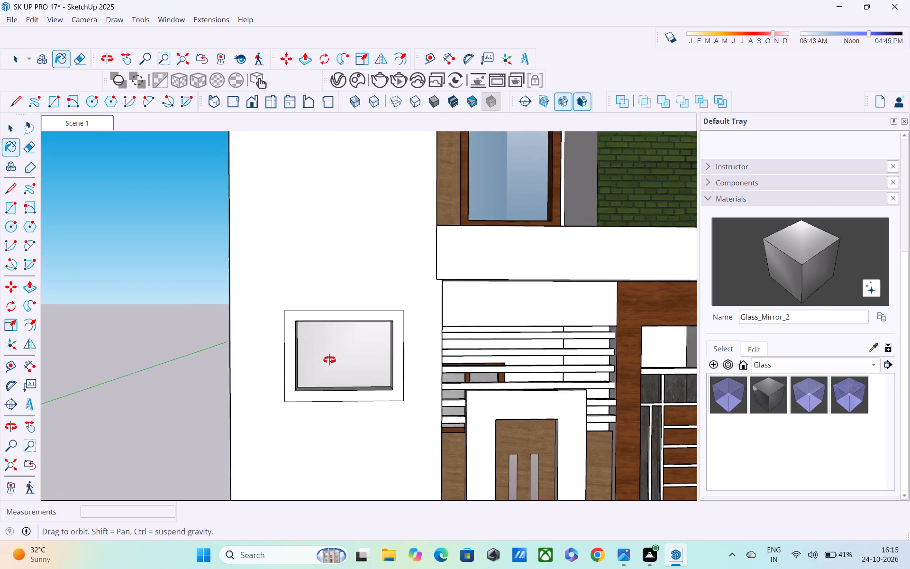
middle_click_drag(329, 360, 243, 404)
key("space")
left_click(286, 347)
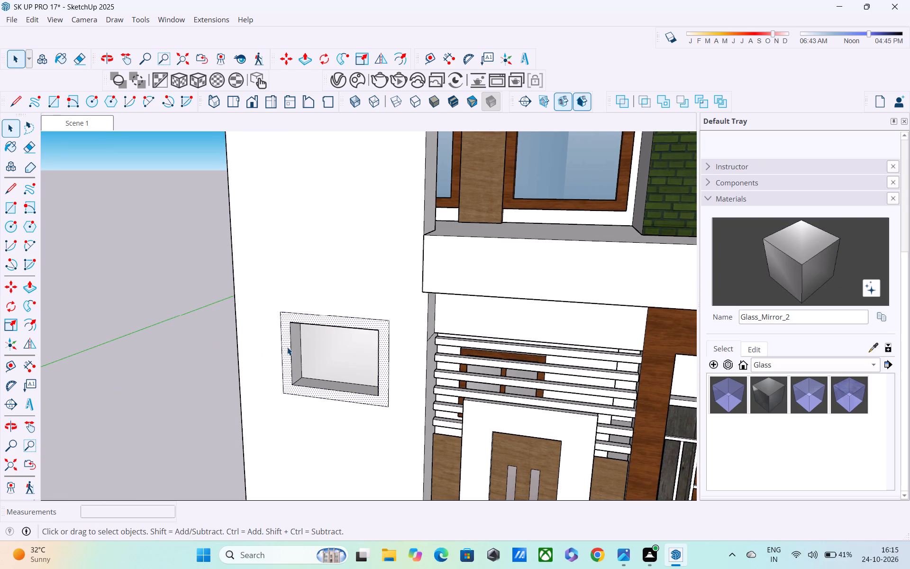
key("p")
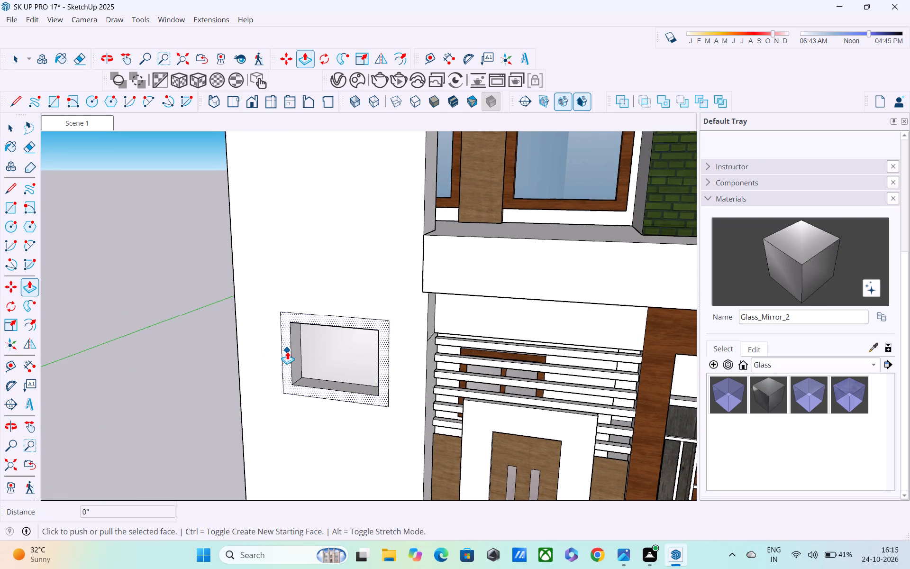
left_click(286, 347)
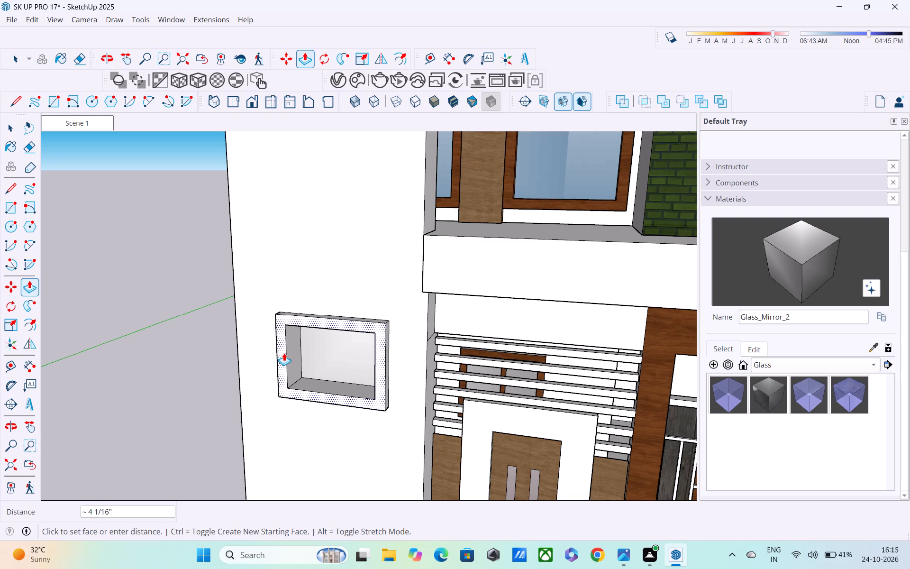
type("2\"")
key("Return")
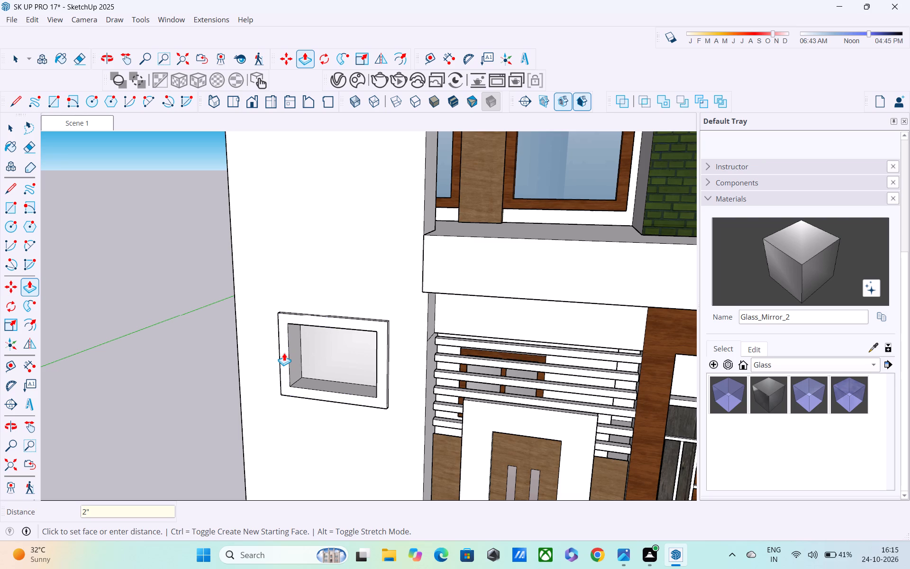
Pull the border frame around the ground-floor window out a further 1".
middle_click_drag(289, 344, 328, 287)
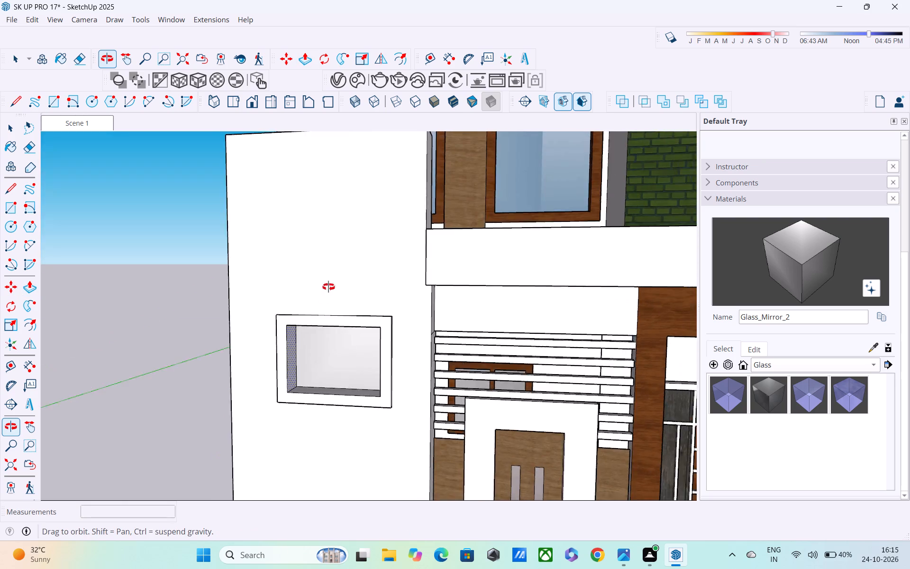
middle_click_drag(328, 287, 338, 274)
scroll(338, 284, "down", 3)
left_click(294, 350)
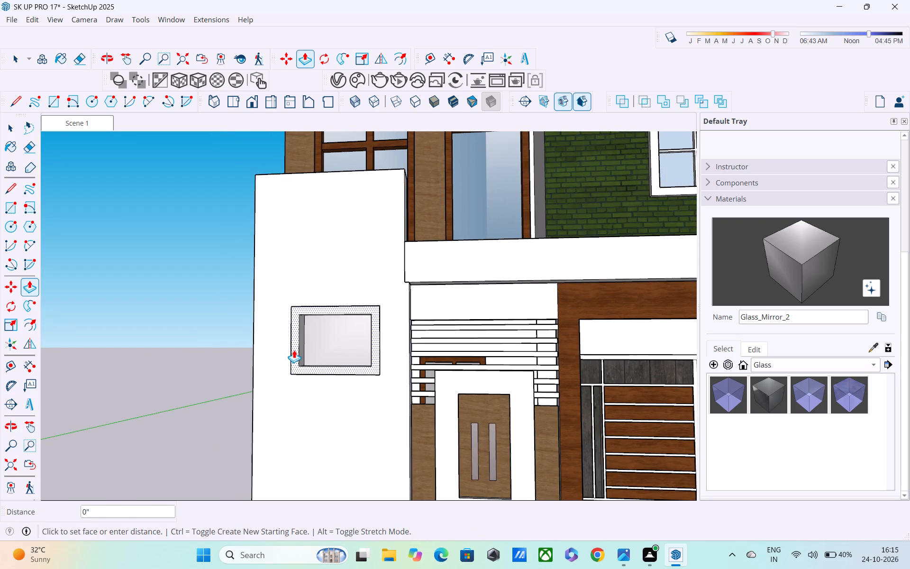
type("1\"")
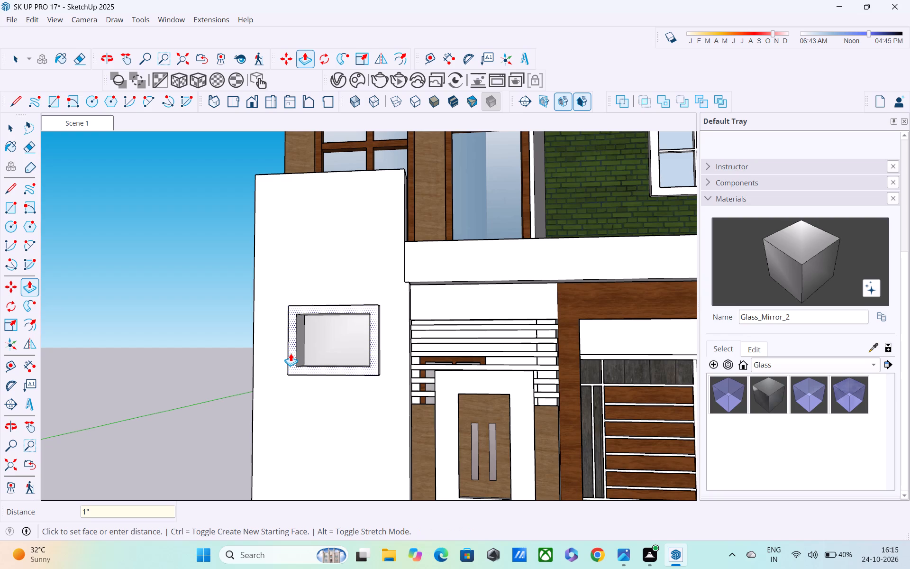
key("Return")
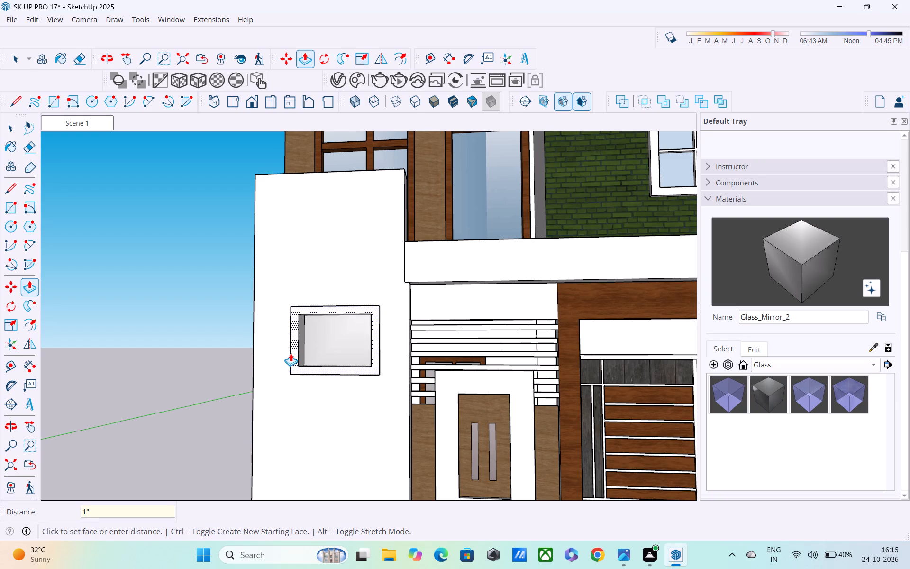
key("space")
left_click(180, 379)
Examine the whole façade and the new ground-floor window from several angles and distances.
middle_click_drag(271, 396, 300, 435)
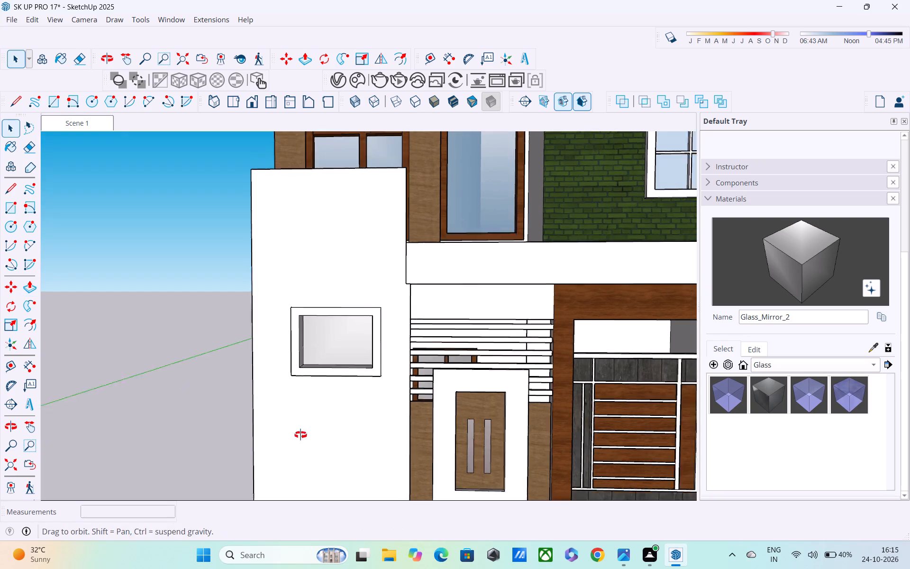
middle_click_drag(300, 435, 391, 411)
scroll(372, 365, "down", 5)
middle_click_drag(386, 349, 295, 436)
scroll(340, 328, "down", 3)
middle_click_drag(347, 331, 328, 301)
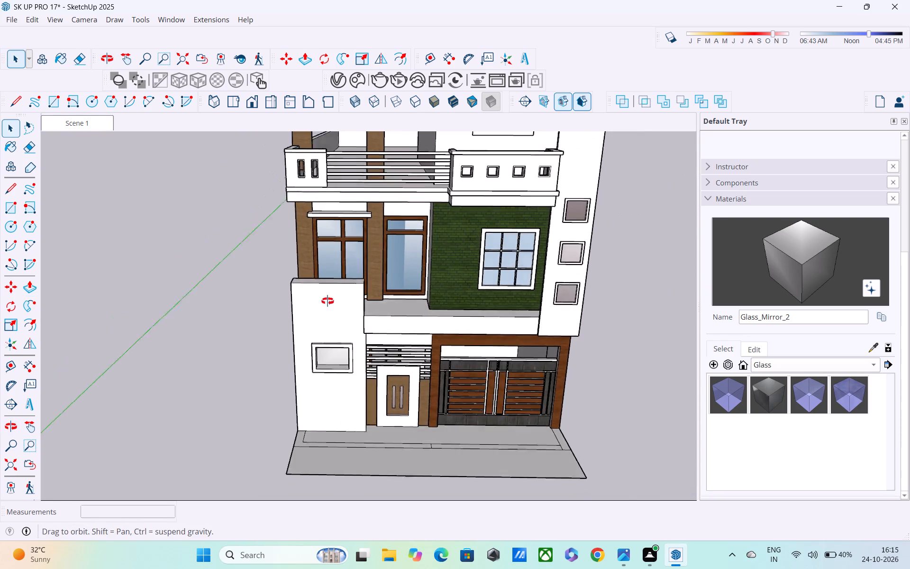
middle_click_drag(328, 301, 271, 248)
scroll(339, 274, "down", 4)
middle_click_drag(407, 282, 490, 348)
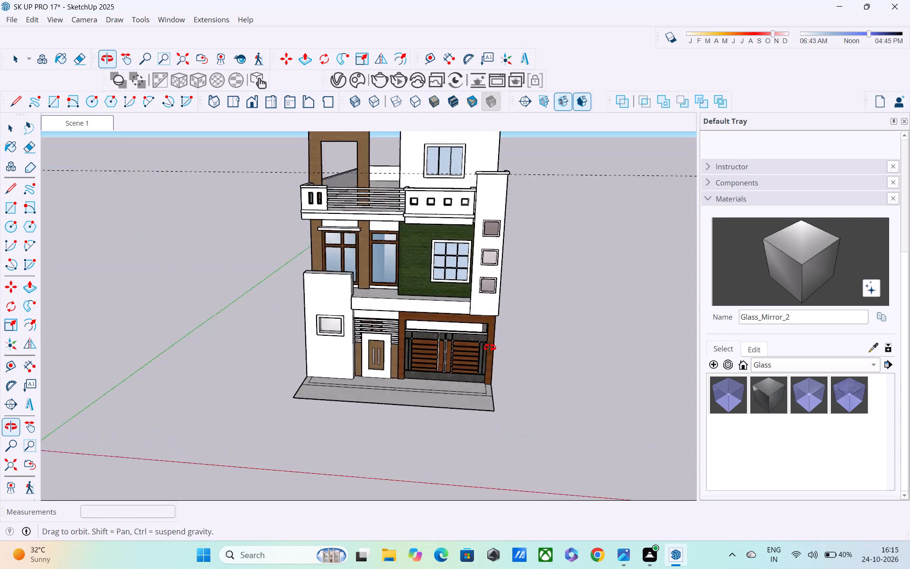
middle_click_drag(490, 348, 403, 320)
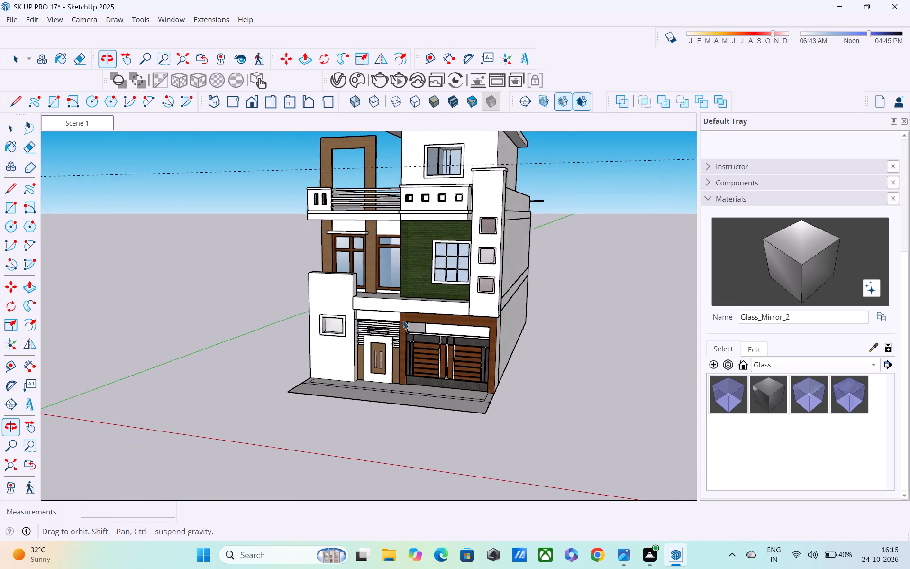
scroll(403, 321, "down", 5)
middle_click_drag(403, 321, 516, 276)
scroll(413, 283, "up", 3)
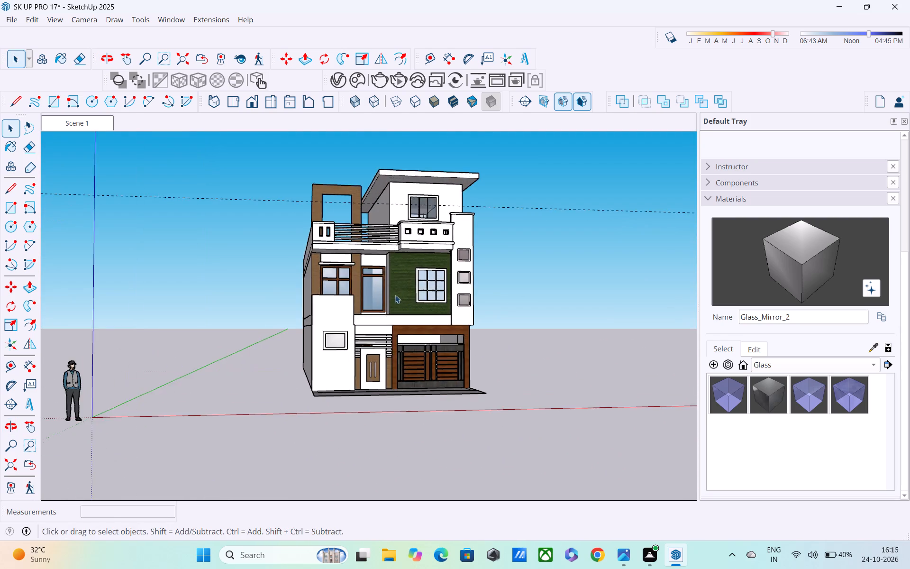
scroll(438, 316, "up", 5)
middle_click_drag(425, 325, 398, 370)
scroll(398, 367, "down", 3)
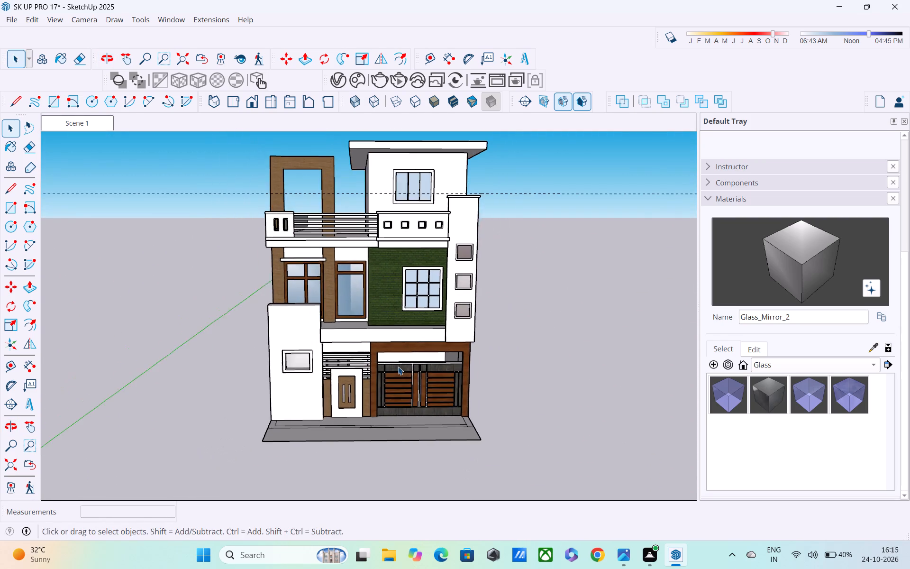
middle_click_drag(391, 363, 364, 326)
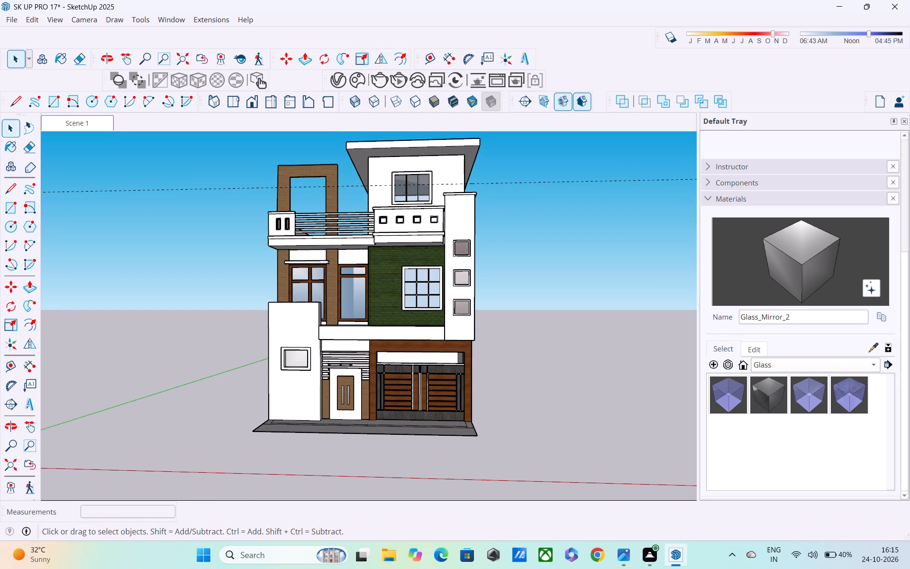
scroll(450, 372, "up", 2)
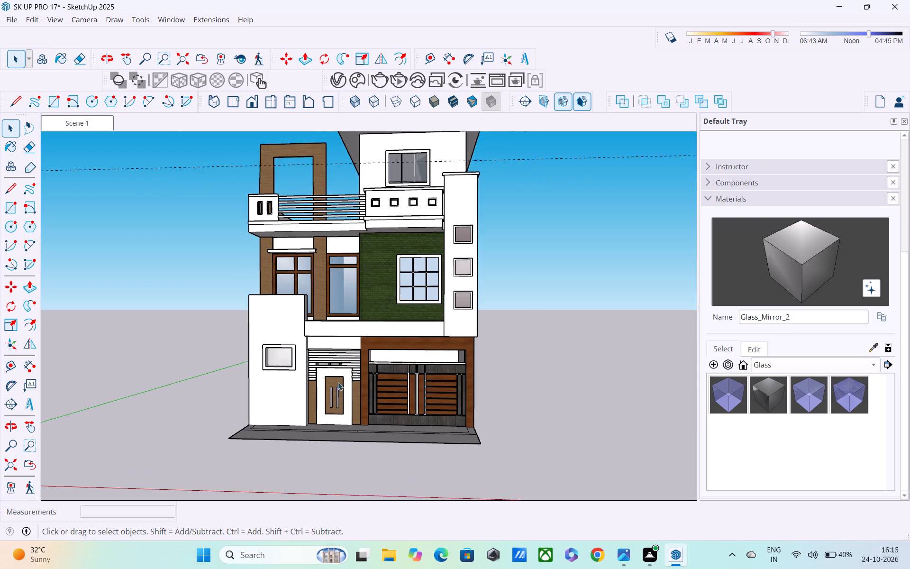
scroll(316, 330, "up", 2)
middle_click_drag(282, 298, 409, 387)
scroll(284, 335, "up", 3)
scroll(223, 308, "up", 2)
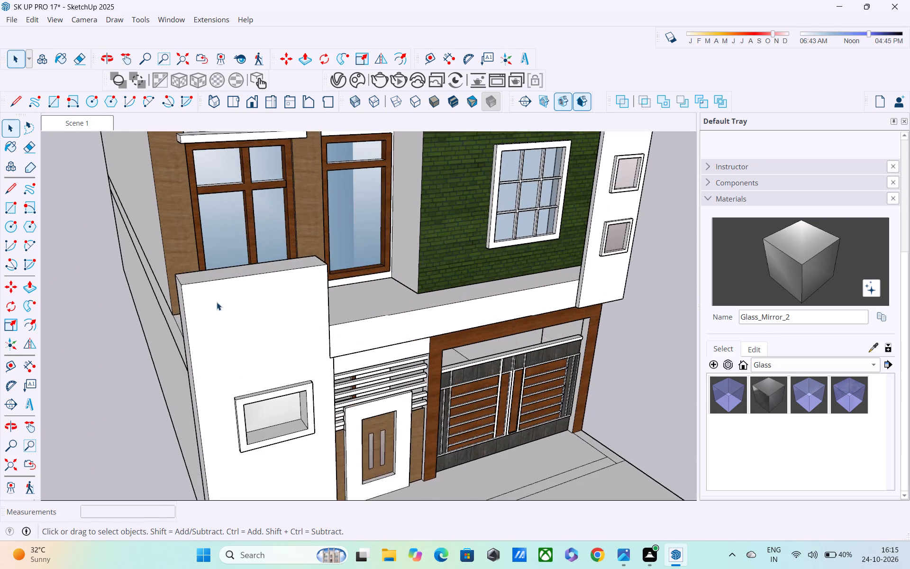
scroll(204, 294, "up", 1)
middle_click_drag(204, 294, 280, 295)
middle_click_drag(312, 316, 195, 268)
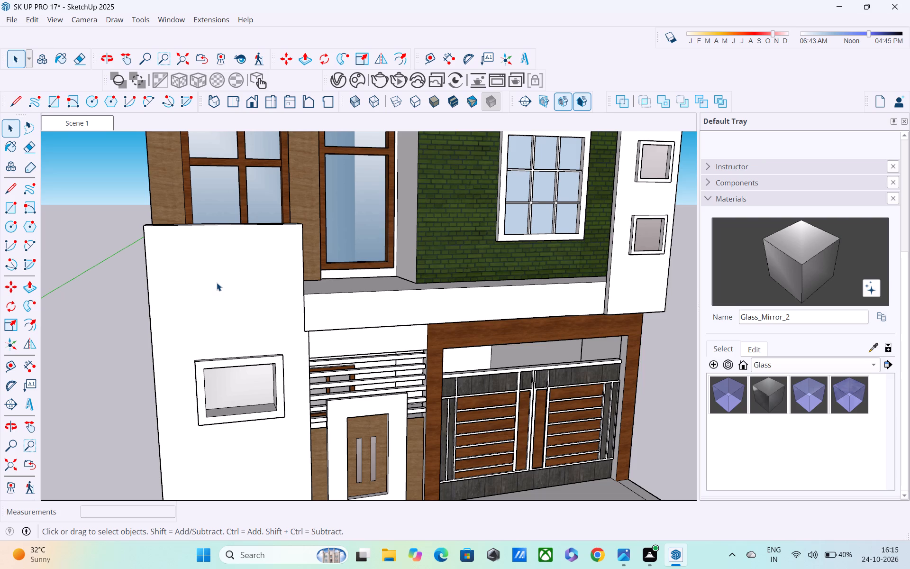
middle_click_drag(217, 283, 215, 259)
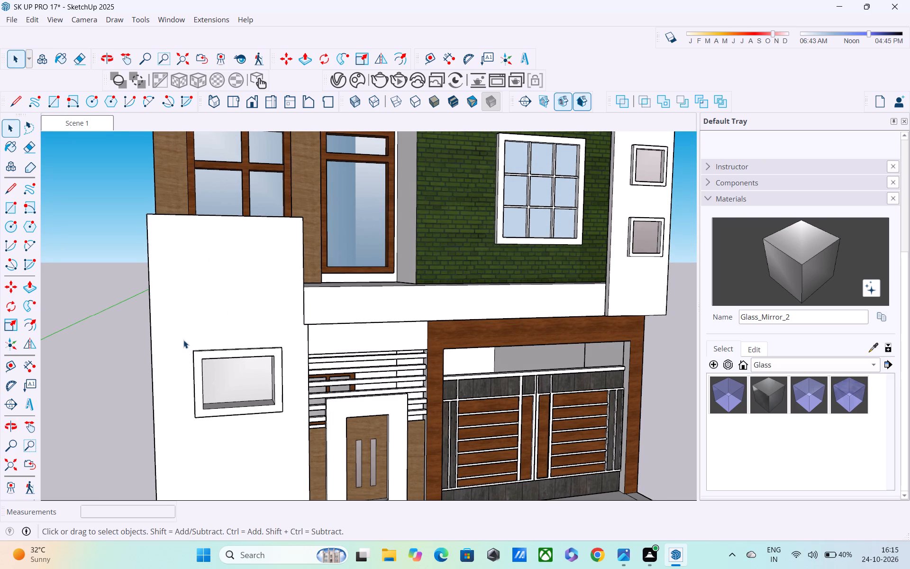
Delete the whole framed window from the projecting ground-floor front wall.
left_click_drag(183, 340, 303, 439)
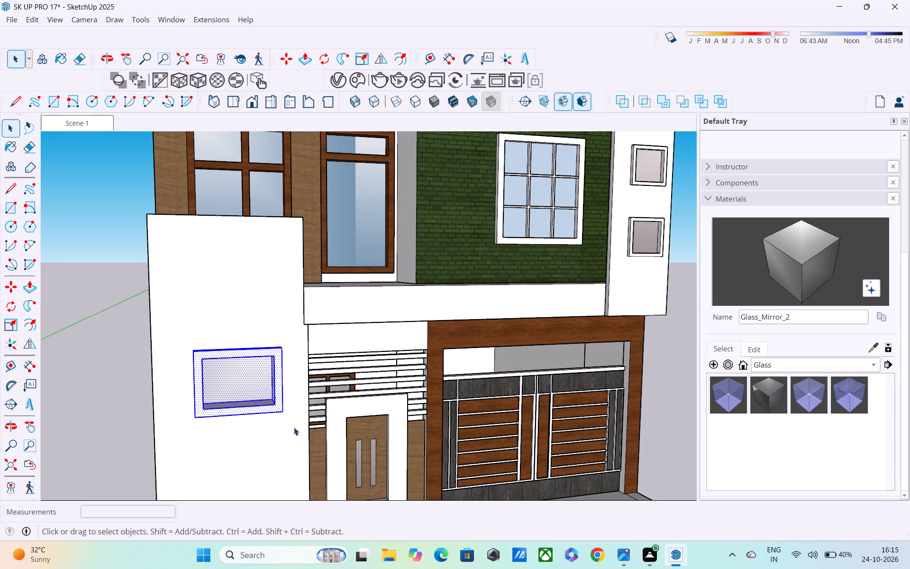
key("Delete")
Draw a window rectangle about 3' 7 1/2" wide by 2' 10" high on the blank projecting front wall.
middle_click_drag(281, 413, 264, 392)
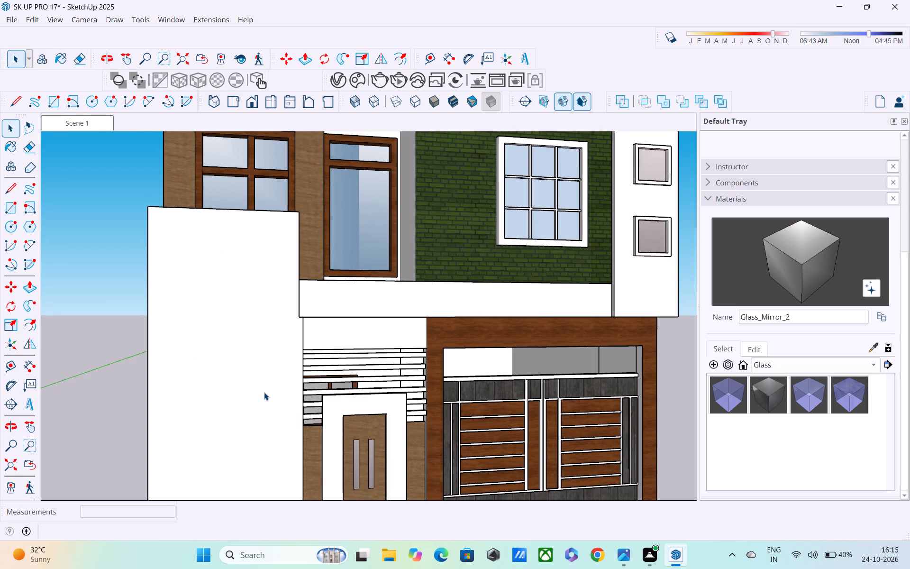
key("r")
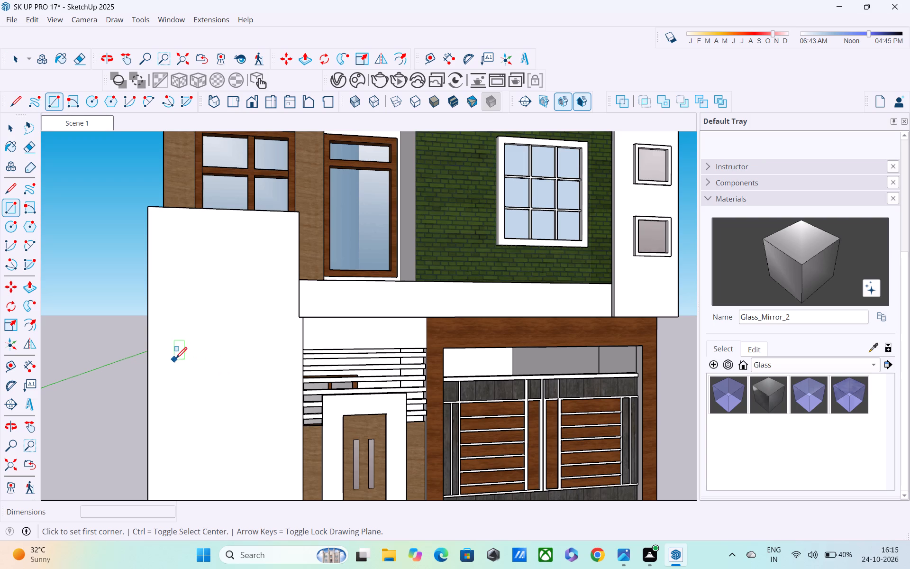
left_click(179, 361)
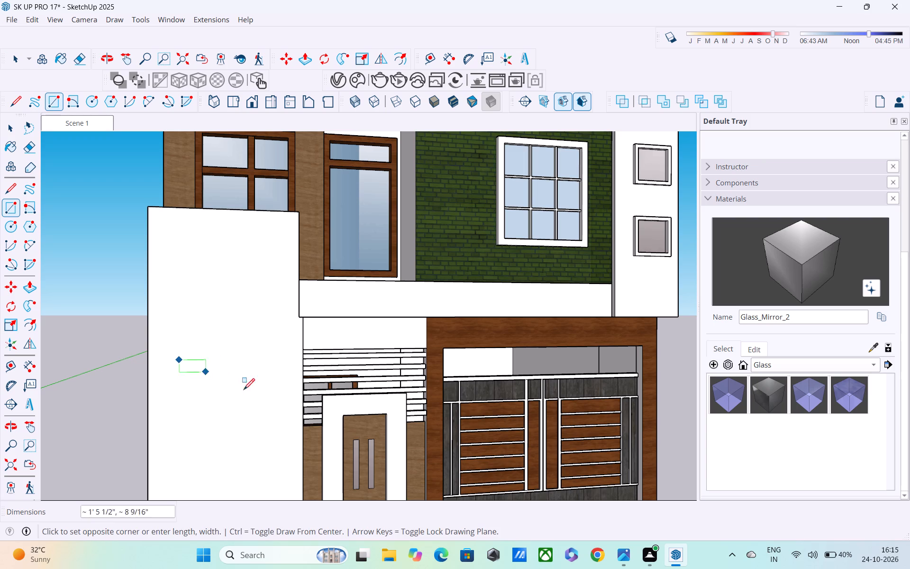
left_click(266, 423)
Offset the window rectangle's outline inward by 4" to form the frame border.
middle_click_drag(260, 432, 244, 450)
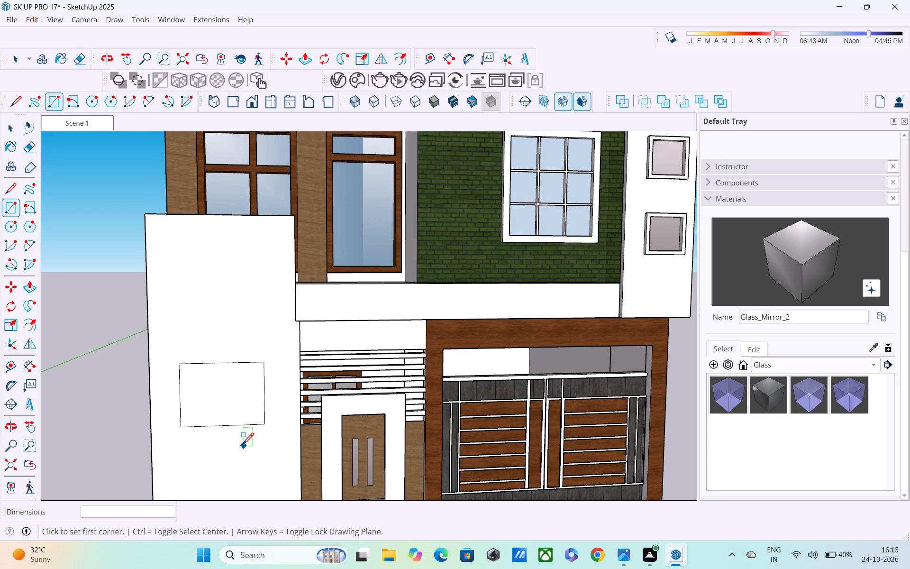
key("f")
left_click(231, 421)
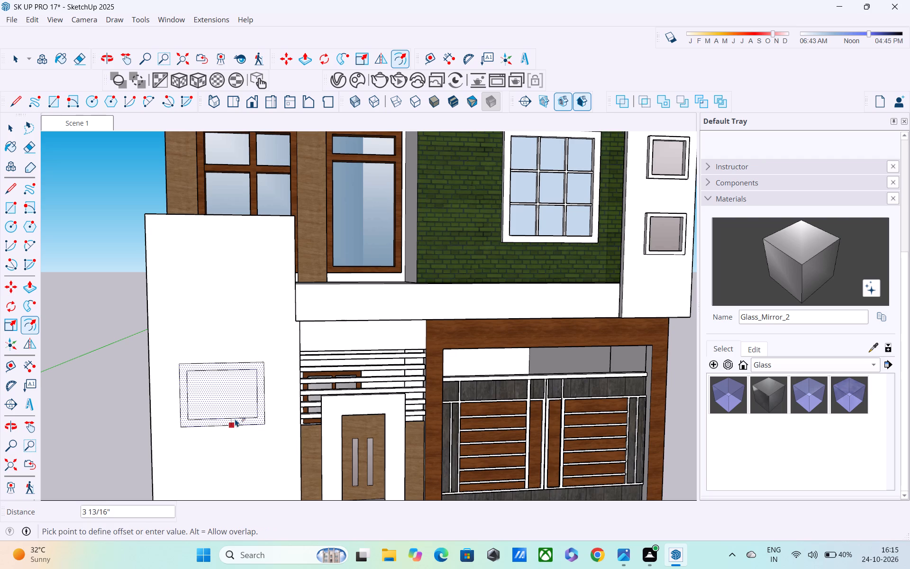
type("4\"")
key("Return")
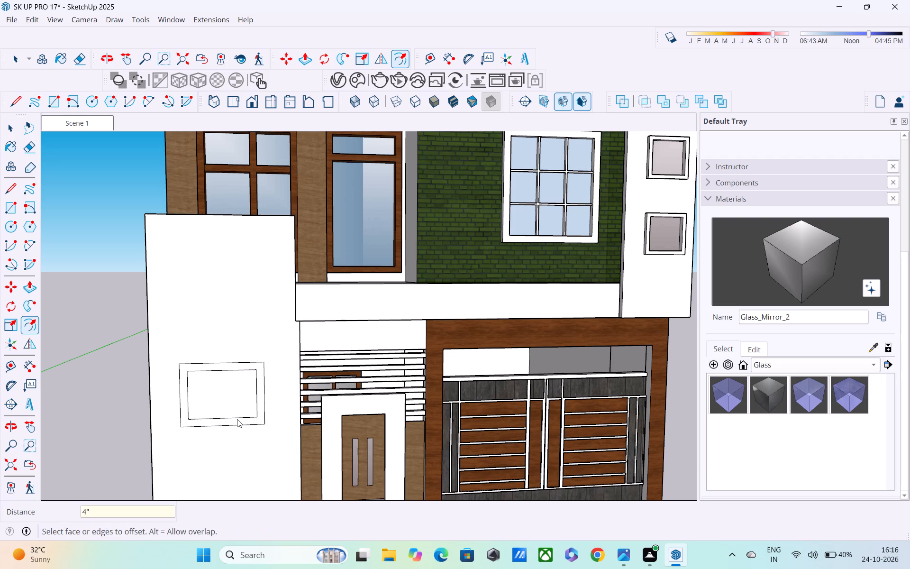
Push the inner window face 1' 6" through the wall to cut the opening.
middle_click_drag(228, 417, 190, 416)
scroll(254, 409, "up", 2)
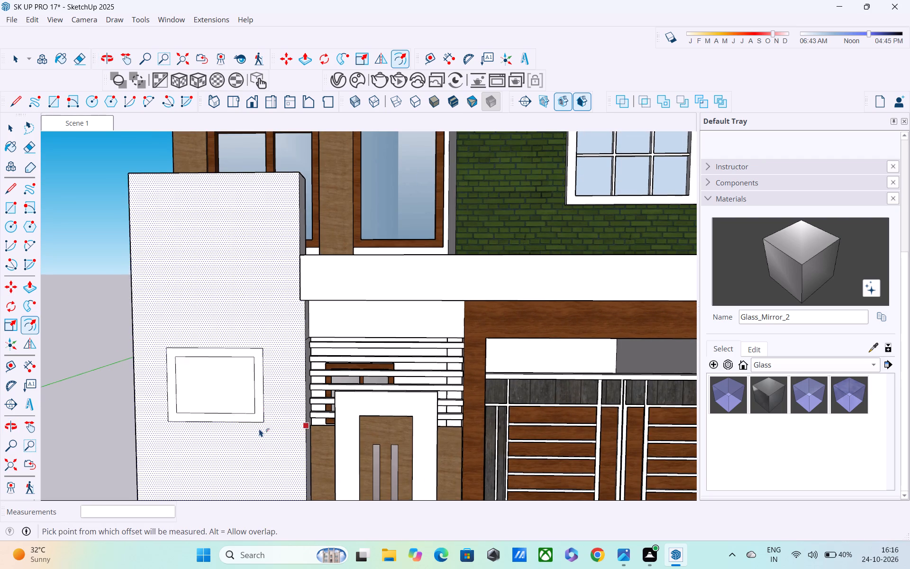
key("space")
left_click(242, 390)
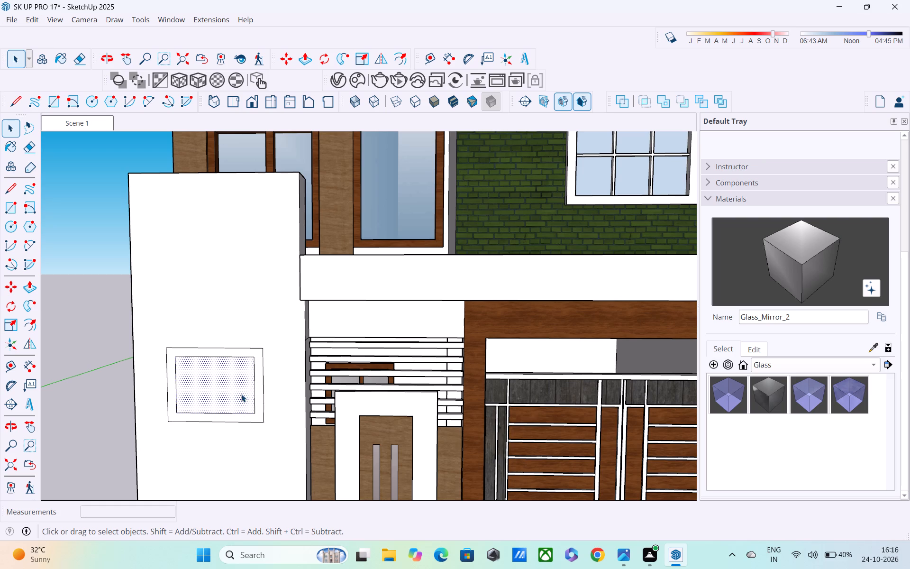
key("p")
left_click(233, 395)
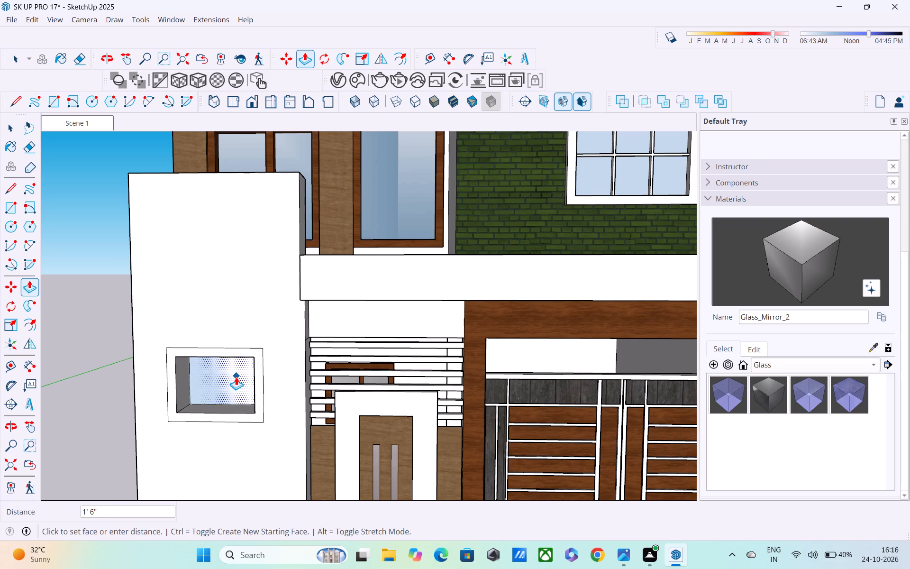
left_click(236, 377)
Draw a rectangular pane about 2' 11 3/4" by 2' 1 3/4" across the opening, midway through its depth.
middle_click_drag(270, 396, 249, 363)
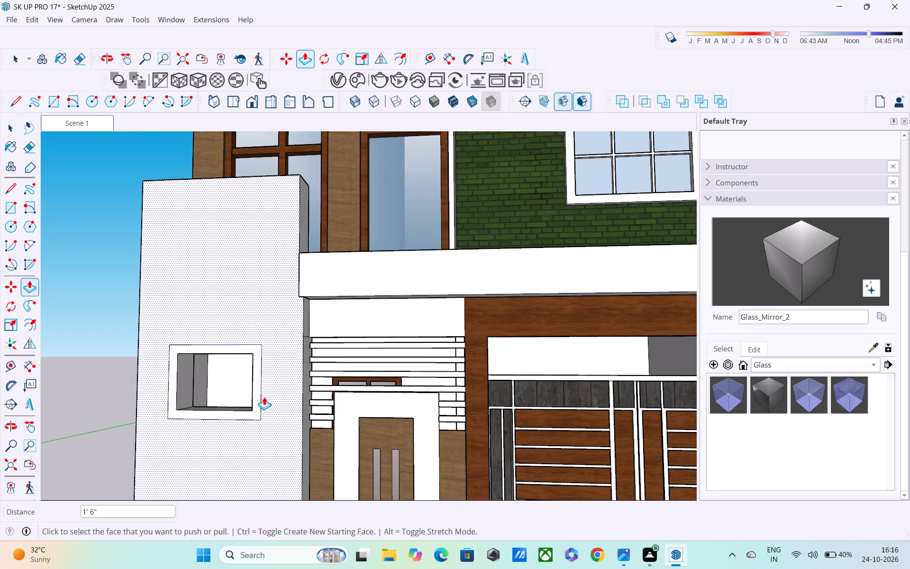
key("r")
middle_click_drag(264, 437, 343, 434, "shift")
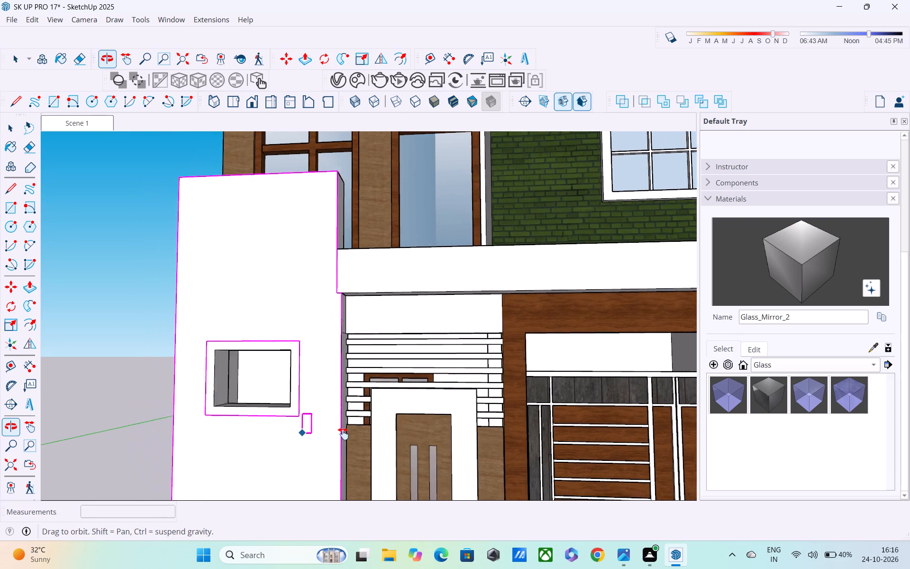
middle_click_drag(343, 434, 451, 449, "shift")
middle_click_drag(359, 359, 262, 356)
middle_click_drag(349, 390, 345, 304)
scroll(386, 385, "up", 2)
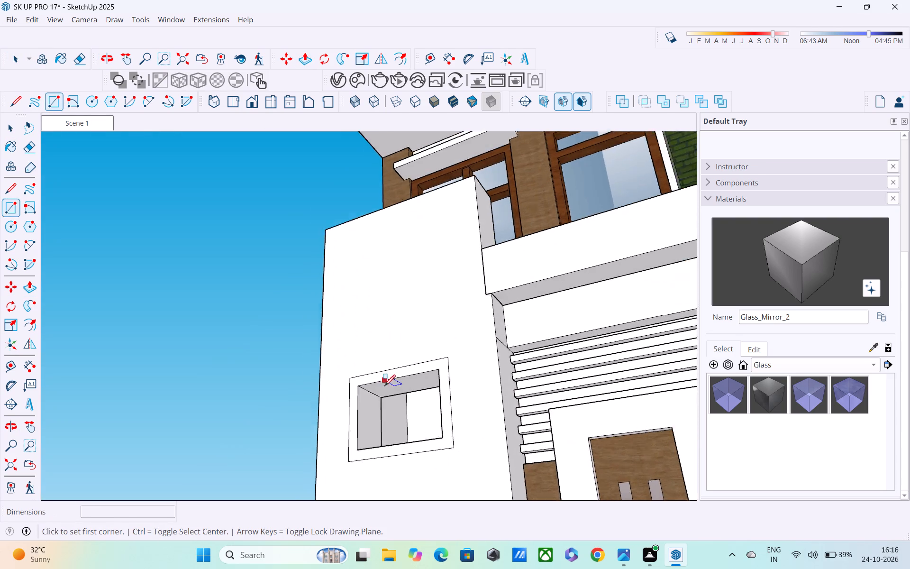
scroll(384, 387, "up", 1)
left_click(365, 391)
middle_click_drag(416, 444, 377, 417)
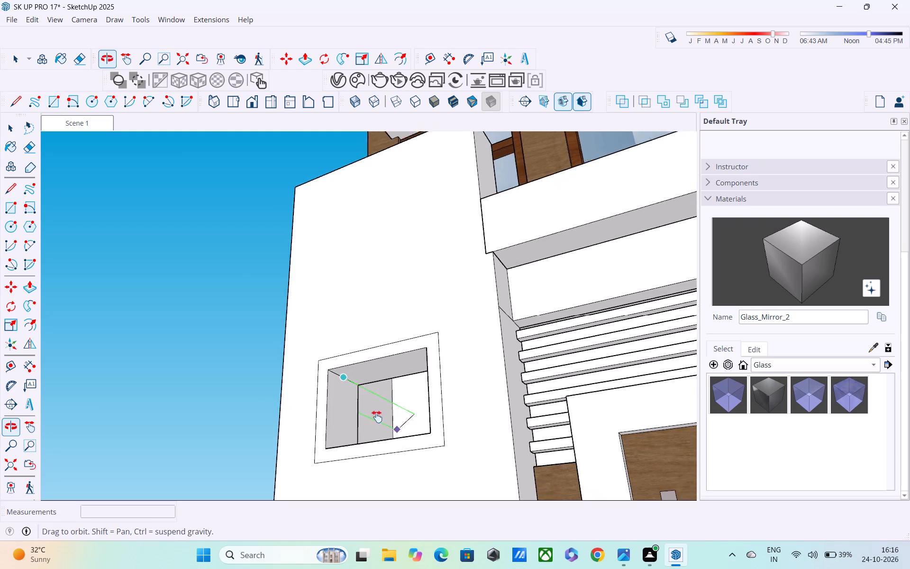
middle_click_drag(377, 417, 320, 394)
middle_click_drag(320, 394, 573, 503)
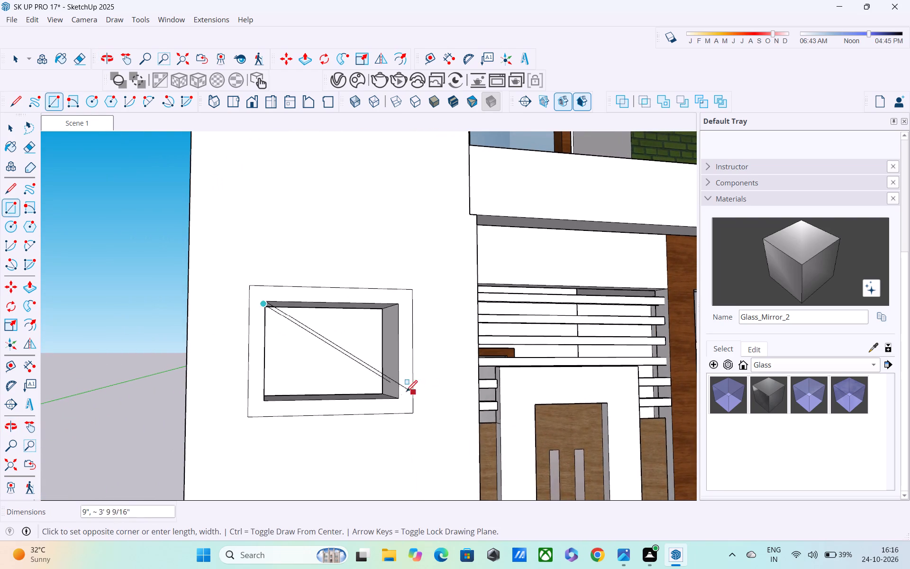
middle_click_drag(406, 393, 491, 441)
scroll(455, 435, "up", 1)
middle_click_drag(450, 431, 418, 368)
middle_click_drag(463, 376, 509, 441)
scroll(438, 362, "up", 2)
left_click(440, 389)
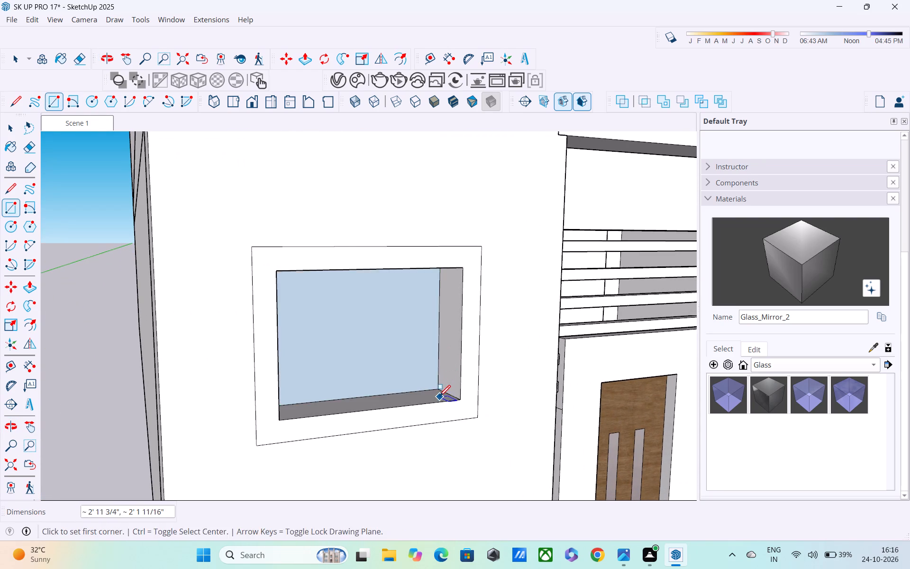
Pull the window's frame border 3" out from the projecting front wall.
middle_click_drag(438, 396, 337, 367)
key("space")
left_click(226, 354)
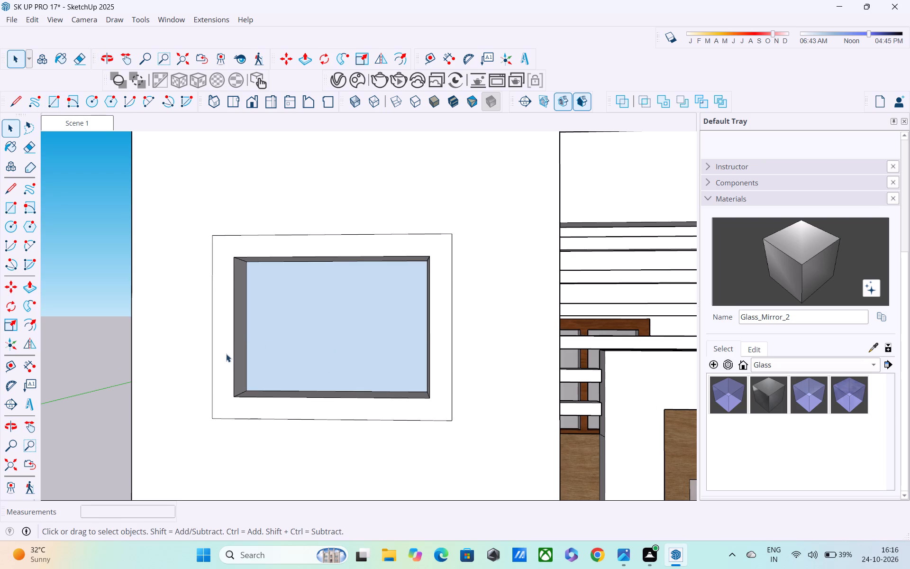
key("p")
left_click(221, 361)
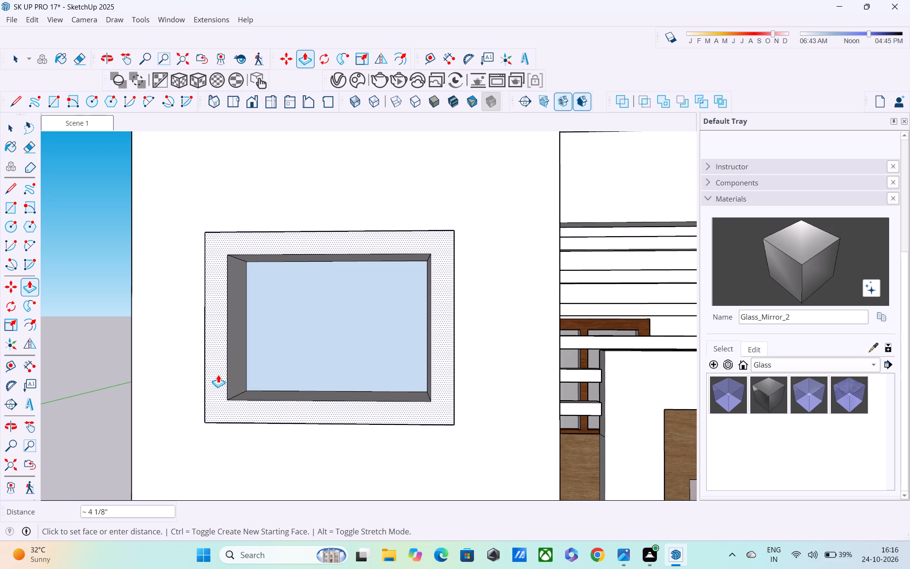
middle_click_drag(217, 357, 189, 395)
middle_click_drag(189, 395, 153, 435)
scroll(201, 387, "down", 3)
middle_click_drag(226, 374, 190, 424)
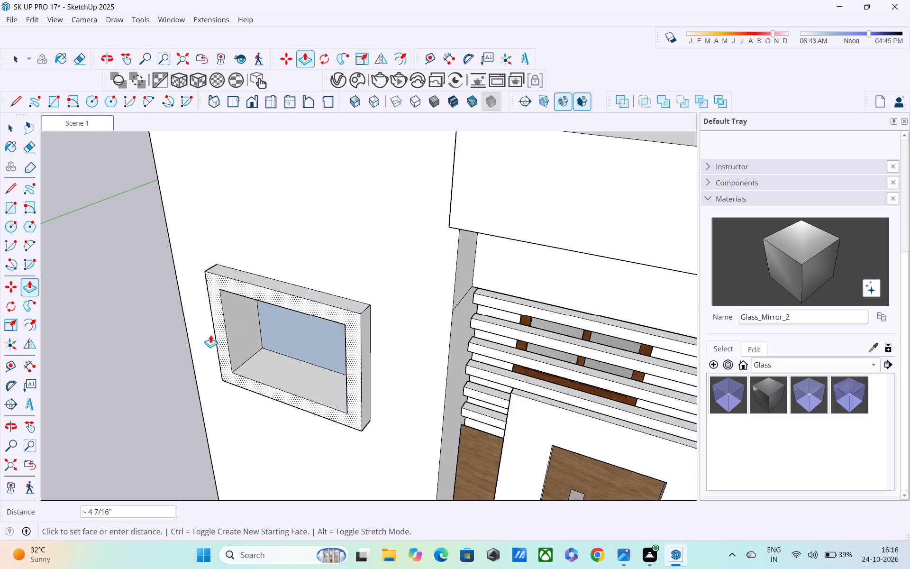
type("3\"")
key("Return")
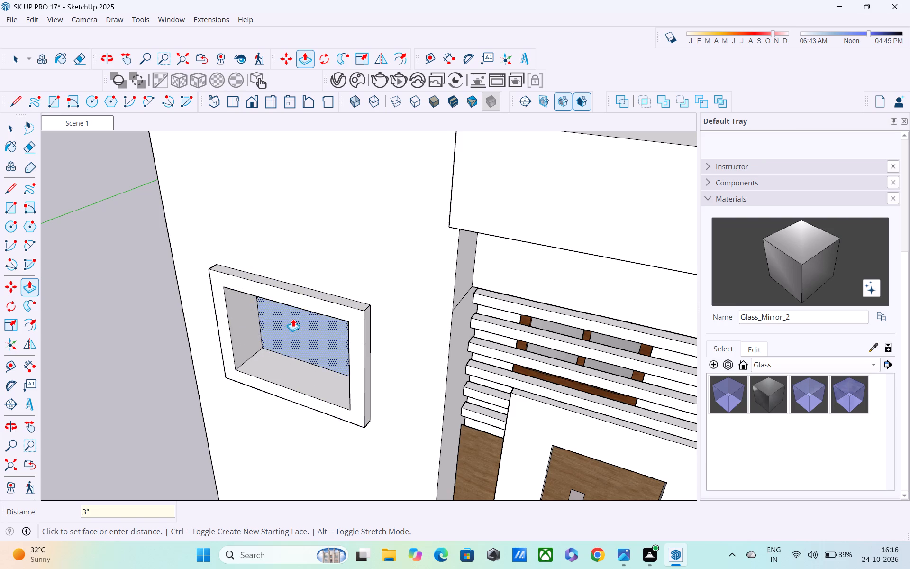
Paint the small window's pane with the Glass_Mirror_2 material.
middle_click_drag(293, 317, 286, 238)
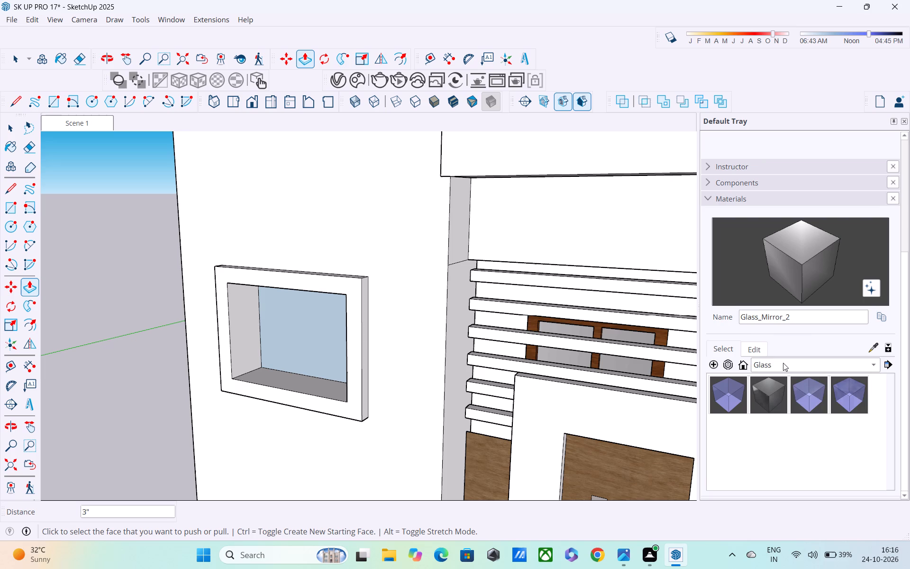
left_click(783, 363)
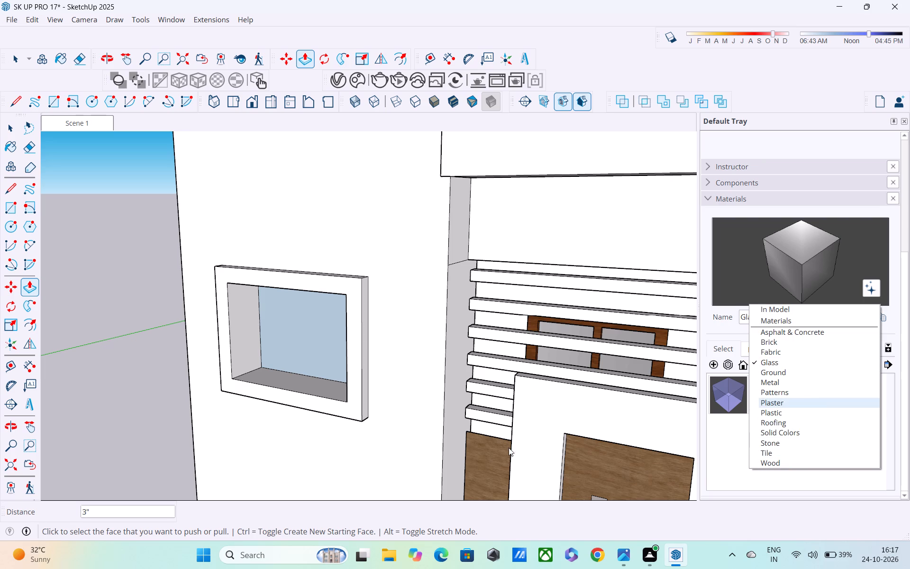
middle_click_drag(498, 458, 508, 427)
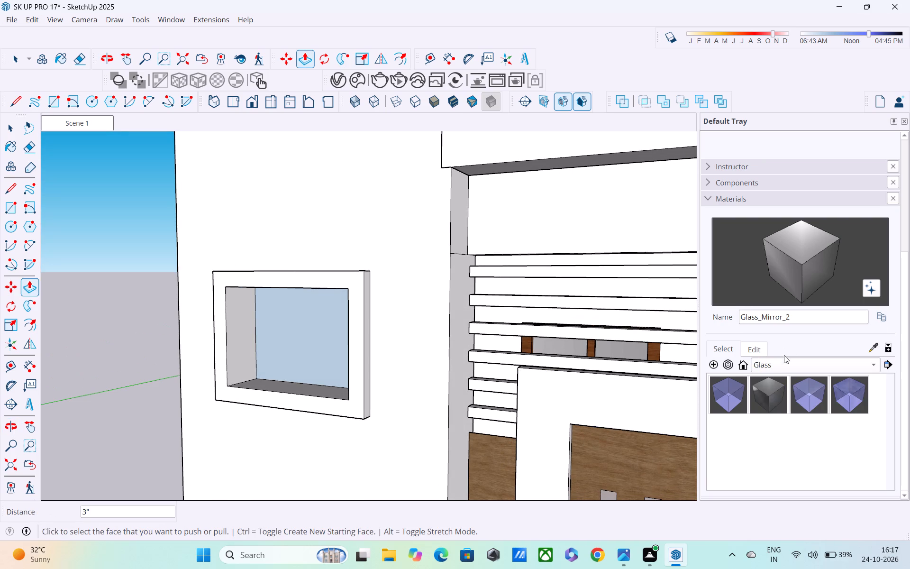
left_click(772, 391)
left_click(321, 346)
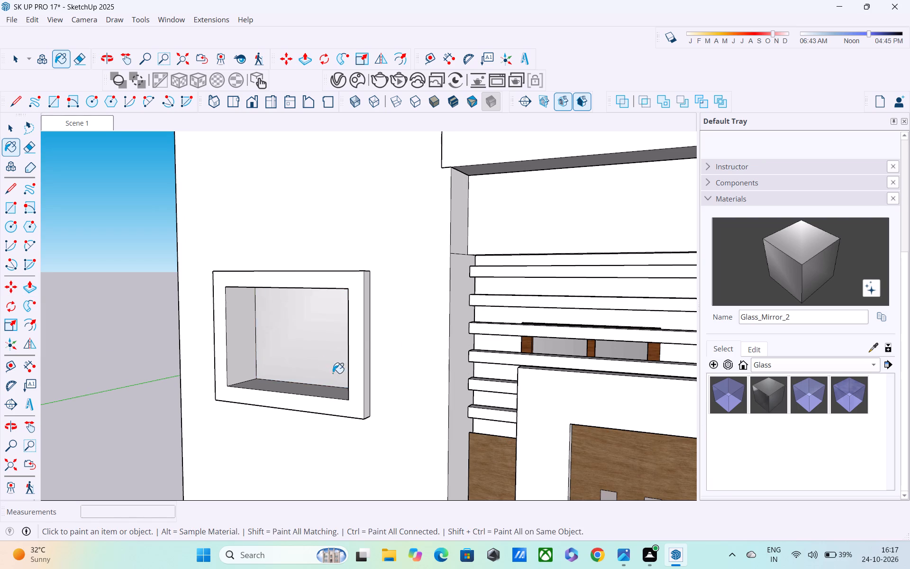
Examine the glazed window and the projecting front wall against the rest of the façade from several angles.
middle_click_drag(344, 380, 452, 379)
scroll(419, 380, "down", 4)
middle_click_drag(377, 395, 273, 411)
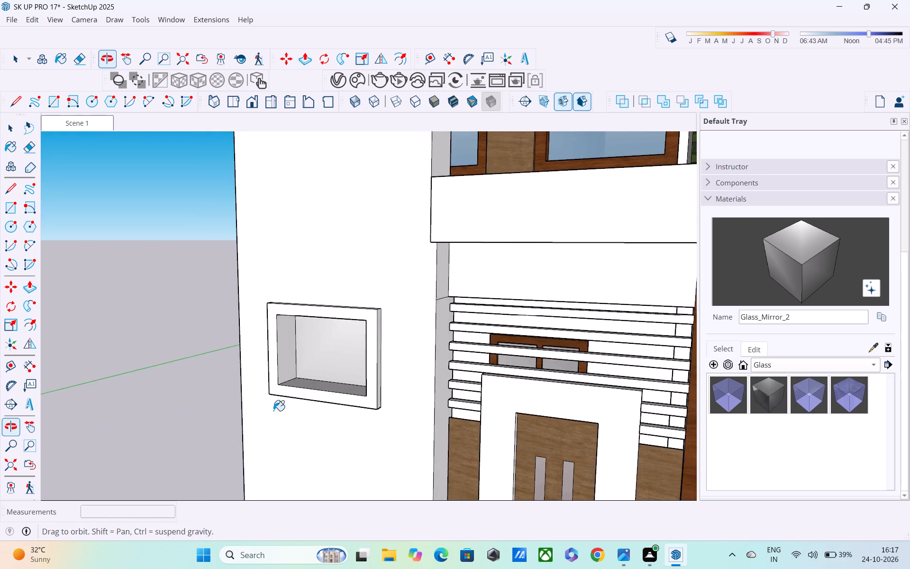
middle_click_drag(273, 411, 273, 410)
scroll(284, 416, "down", 2)
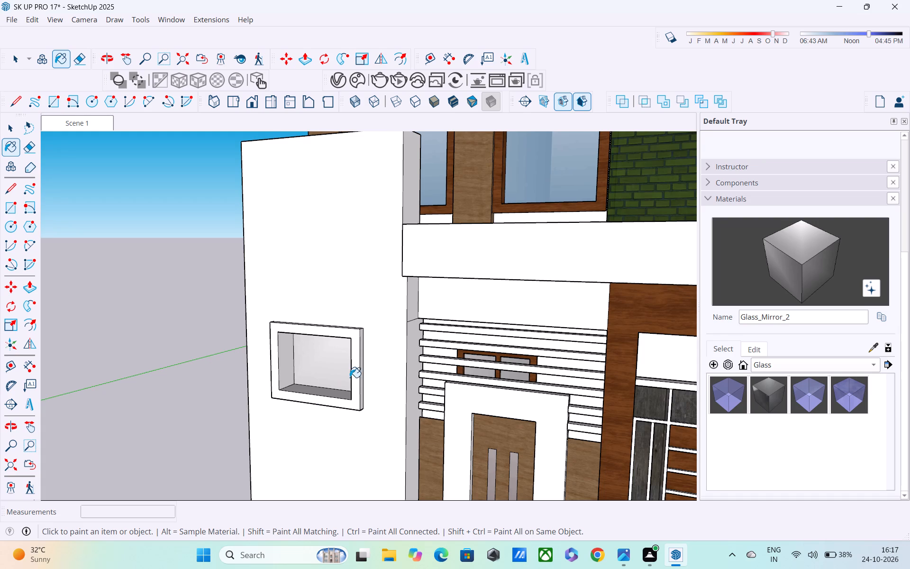
middle_click_drag(349, 368, 401, 347)
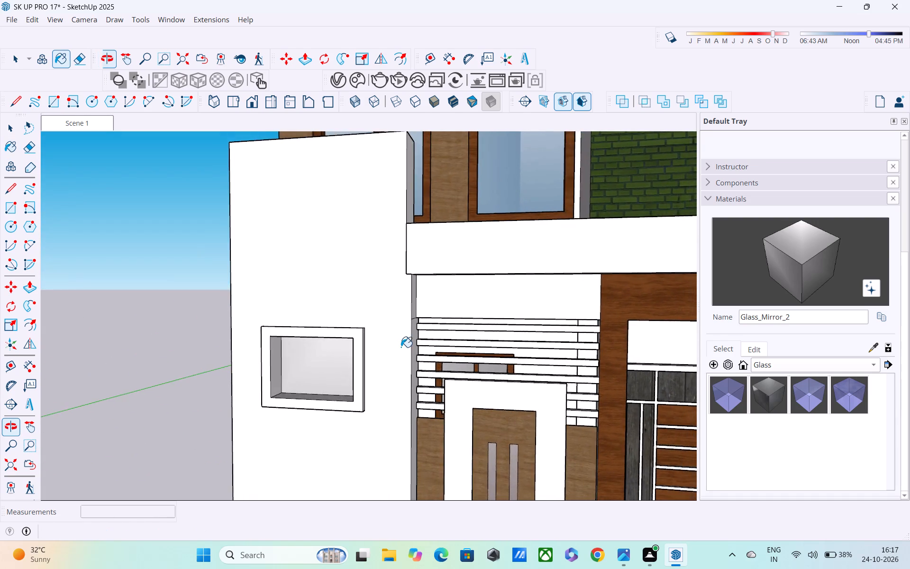
scroll(401, 347, "down", 4)
middle_click_drag(422, 347, 266, 390)
key("Escape")
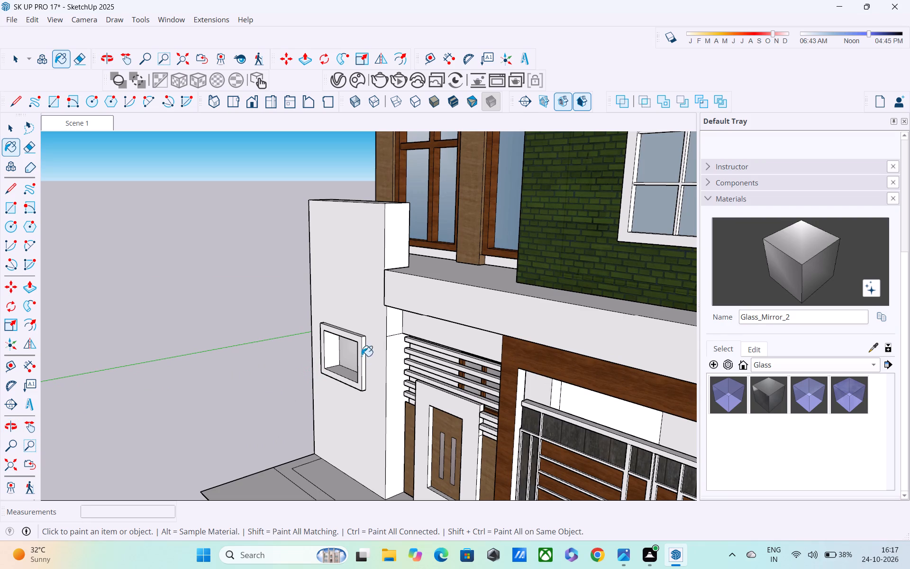
key("space")
left_click(391, 338)
left_click(391, 336)
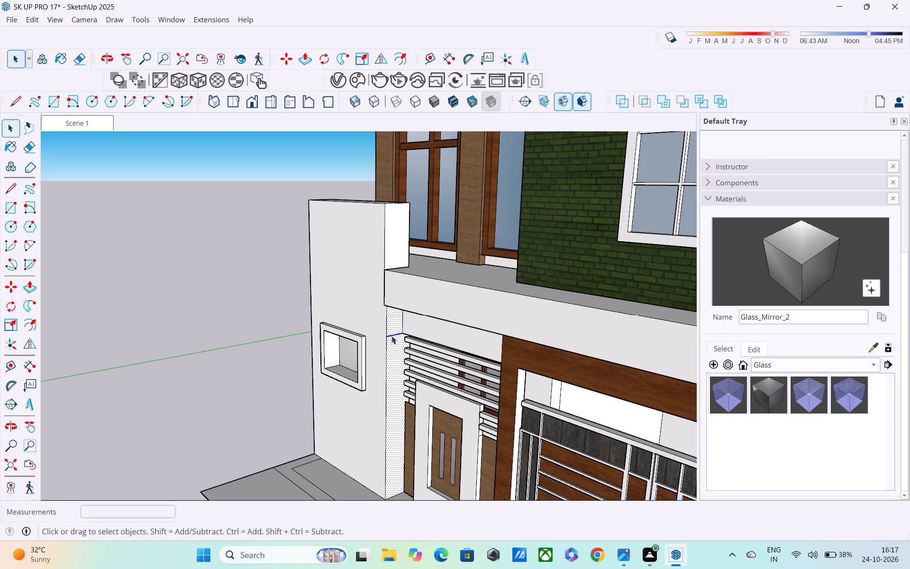
left_click(196, 427)
scroll(262, 427, "up", 1)
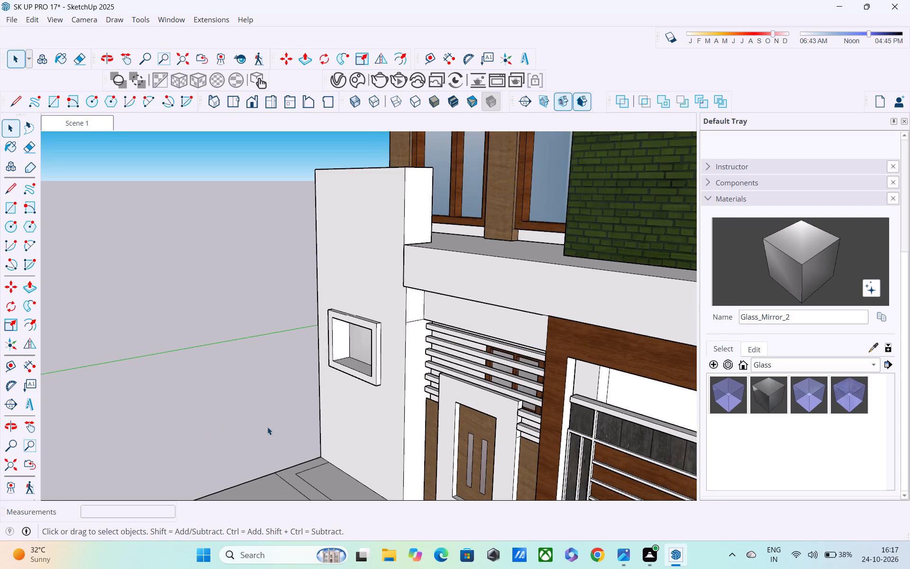
middle_click_drag(292, 422, 352, 388)
scroll(357, 382, "down", 3)
scroll(359, 382, "up", 1)
scroll(361, 382, "down", 1)
middle_click_drag(409, 384, 440, 367)
scroll(440, 367, "down", 3)
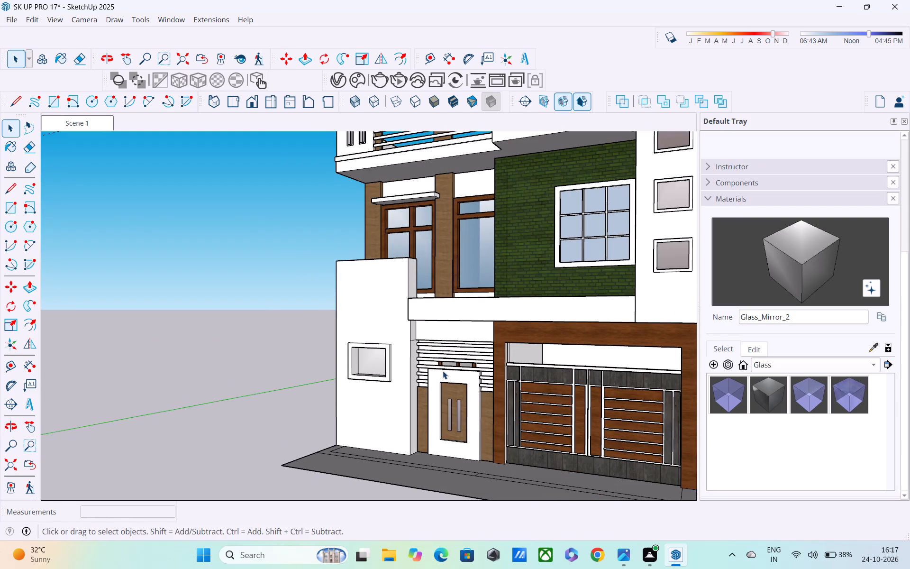
middle_click_drag(446, 374, 489, 346)
middle_click_drag(447, 349, 574, 352)
scroll(417, 312, "up", 3)
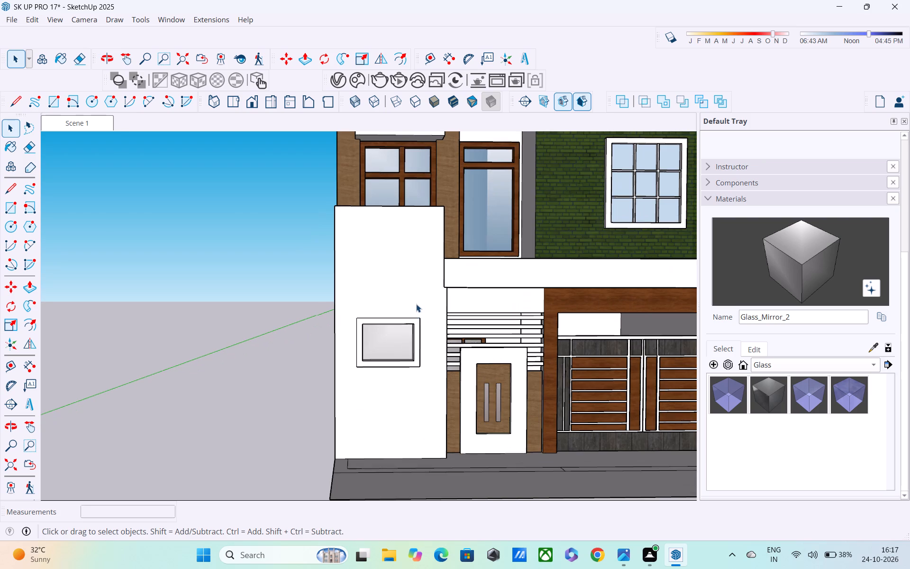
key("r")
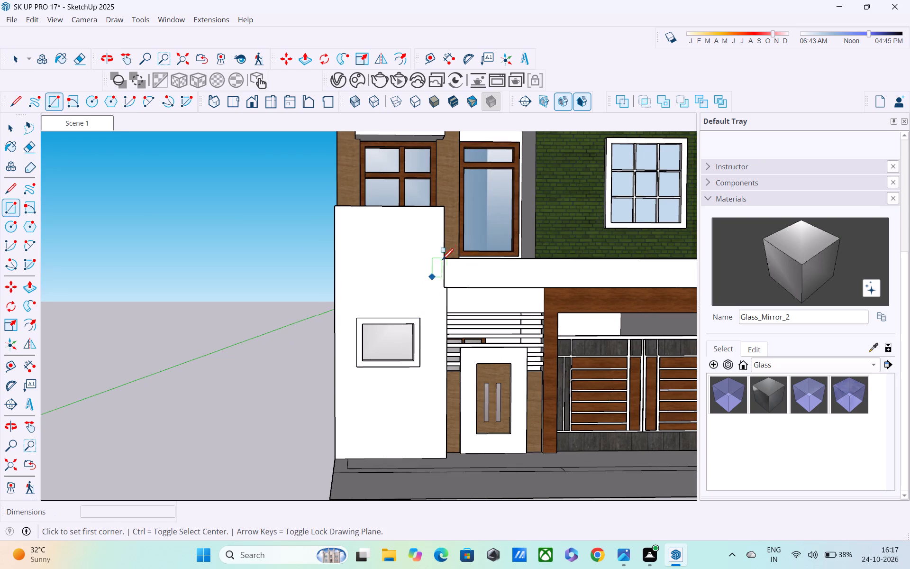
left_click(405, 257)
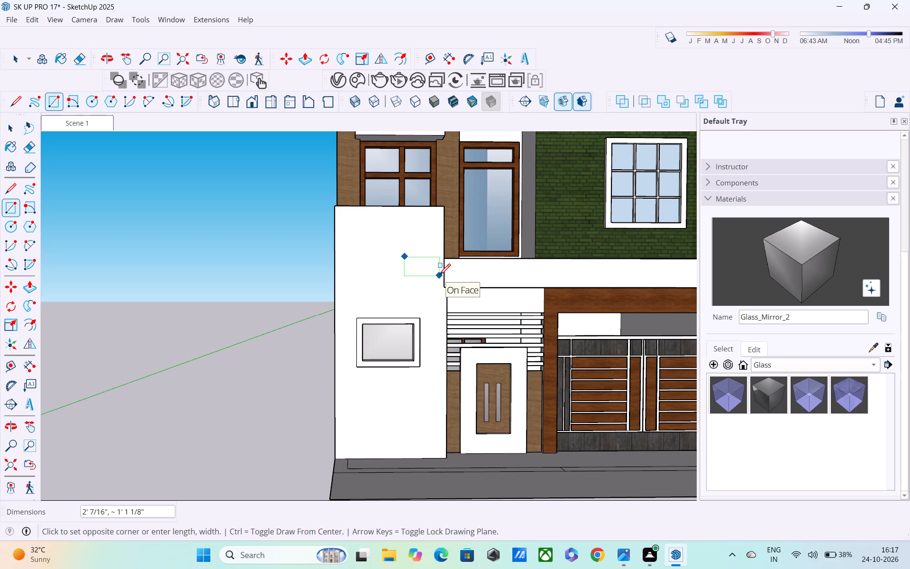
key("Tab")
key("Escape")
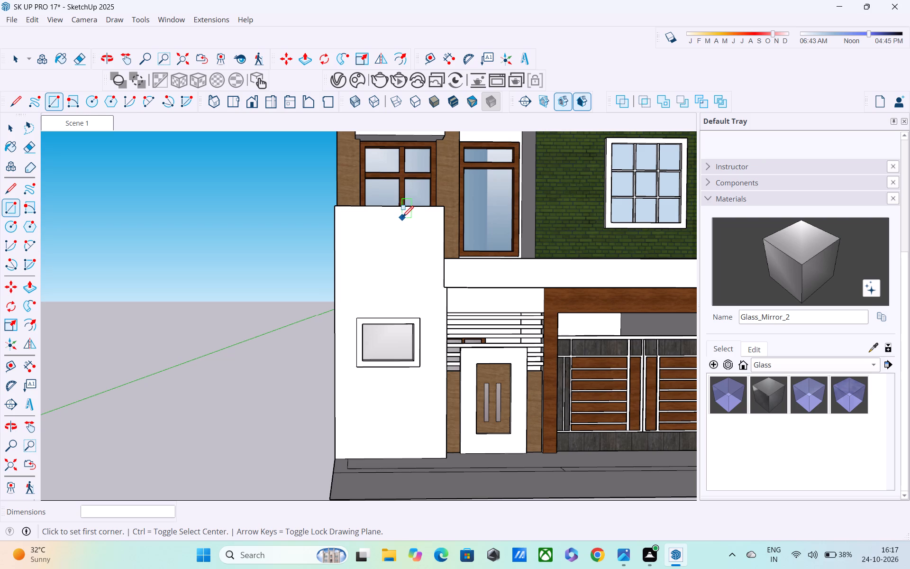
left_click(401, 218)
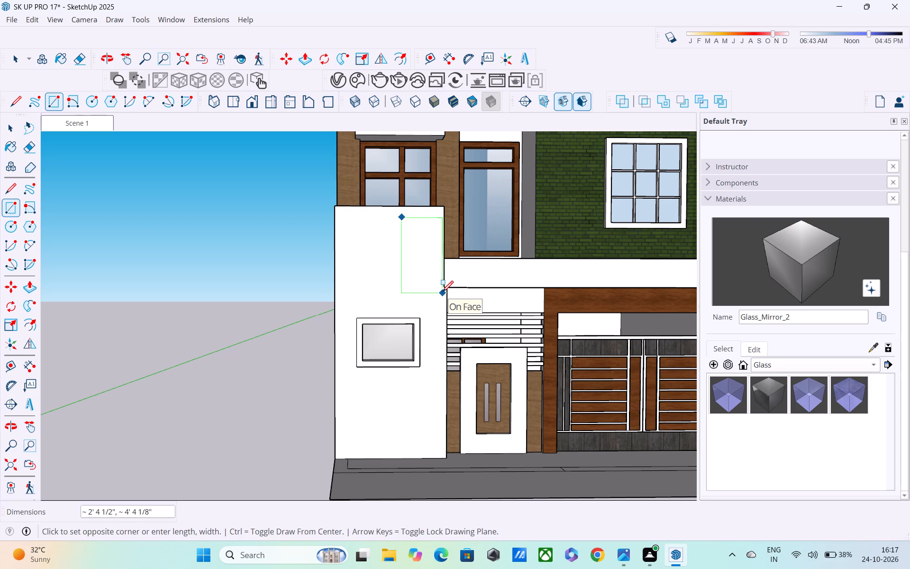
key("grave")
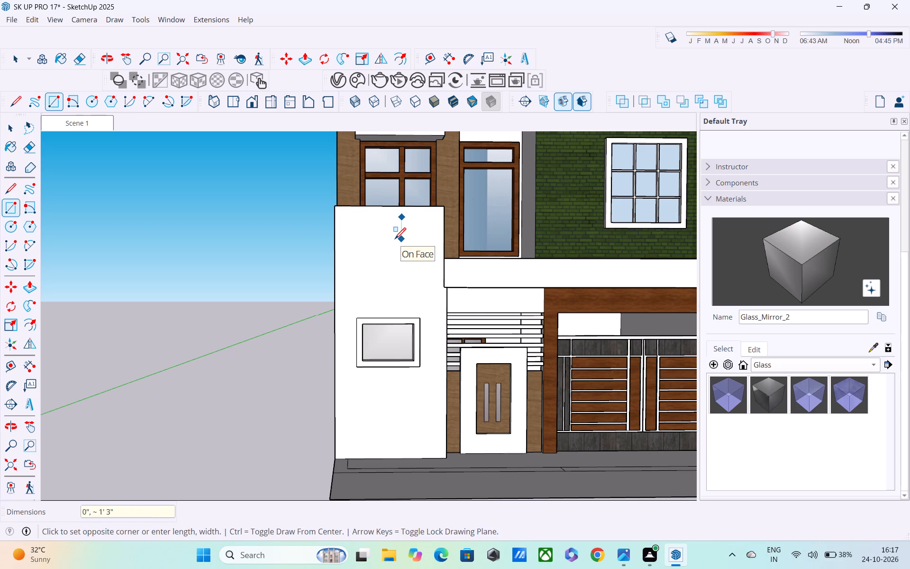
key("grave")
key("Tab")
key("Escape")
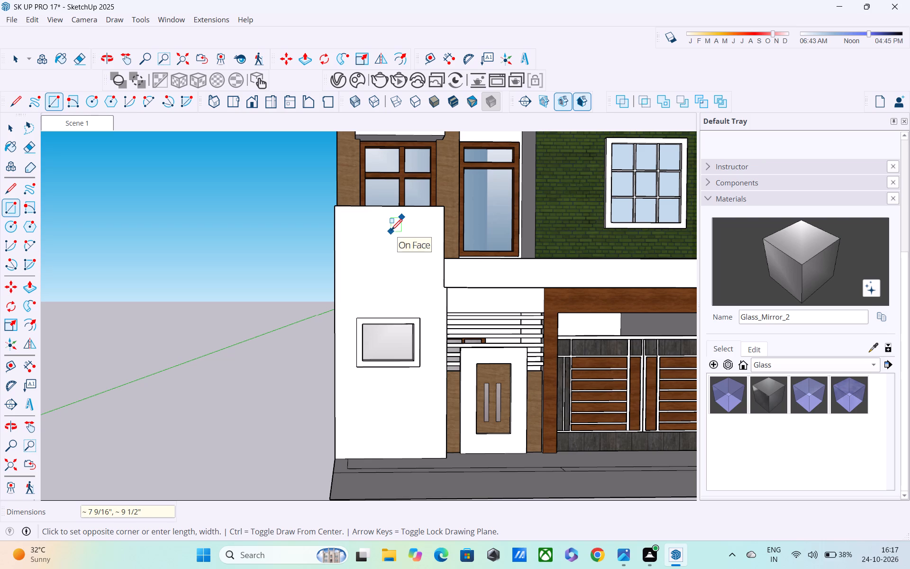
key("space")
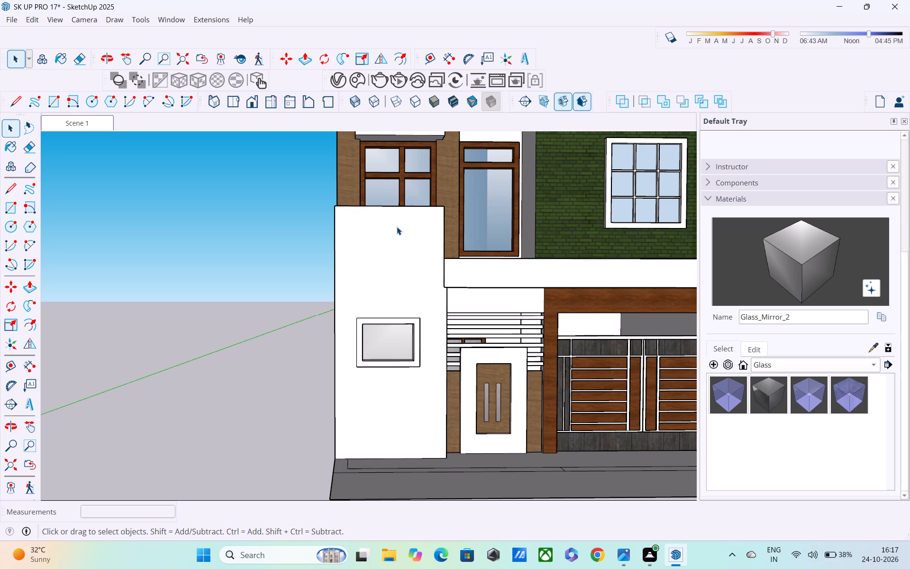
Draw a rectangle about 2' 11 1/2" wide by 3' 7 1/2" high on the projecting front wall above the small window.
key("r")
left_click(388, 224)
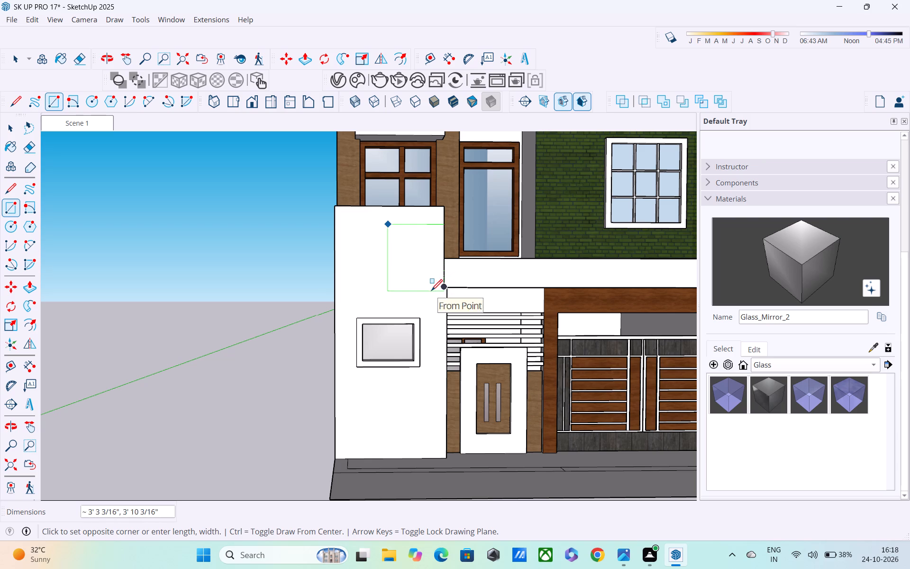
scroll(426, 284, "up", 2)
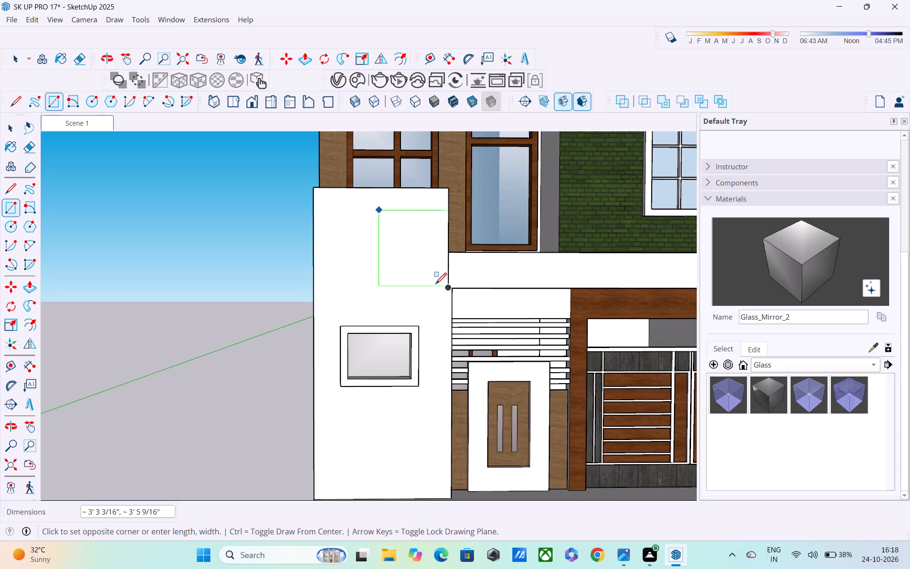
scroll(432, 281, "up", 5)
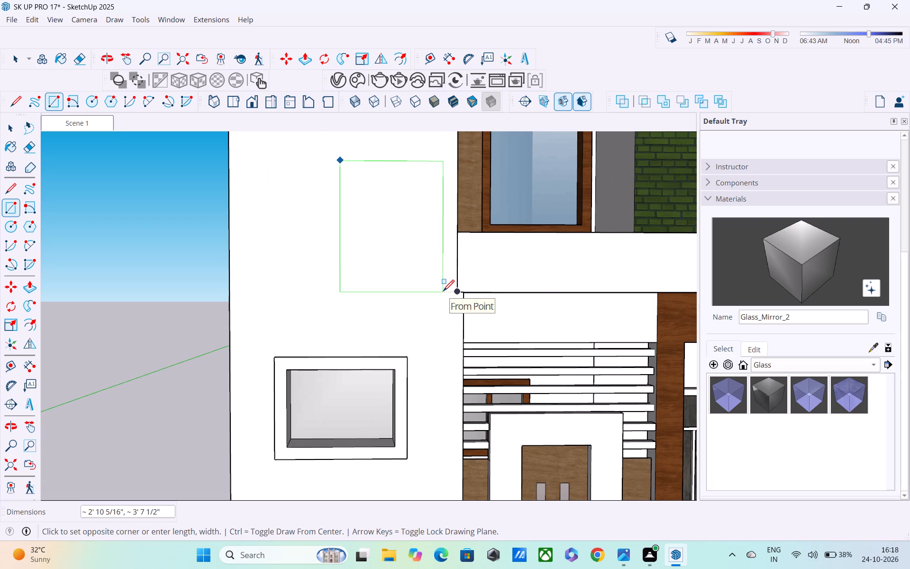
scroll(441, 290, "up", 2)
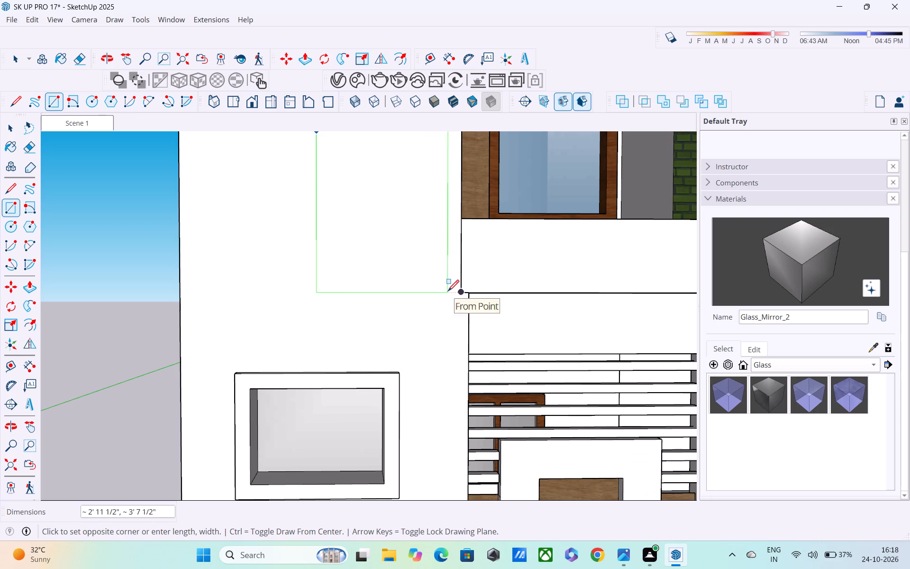
left_click(448, 292)
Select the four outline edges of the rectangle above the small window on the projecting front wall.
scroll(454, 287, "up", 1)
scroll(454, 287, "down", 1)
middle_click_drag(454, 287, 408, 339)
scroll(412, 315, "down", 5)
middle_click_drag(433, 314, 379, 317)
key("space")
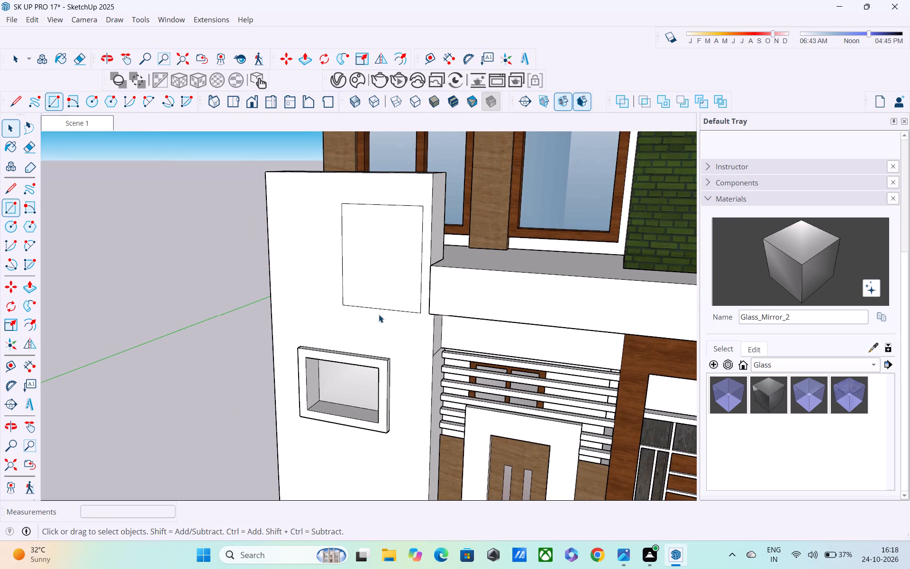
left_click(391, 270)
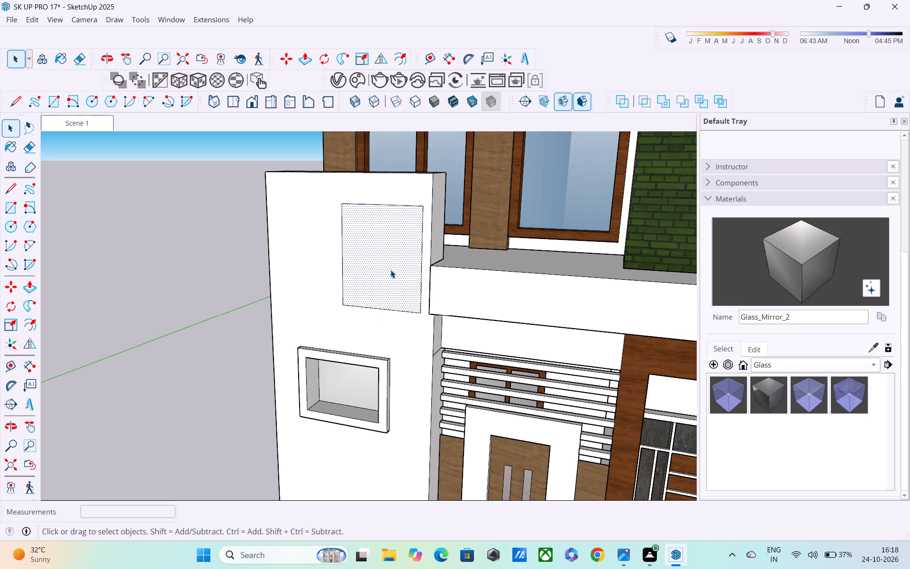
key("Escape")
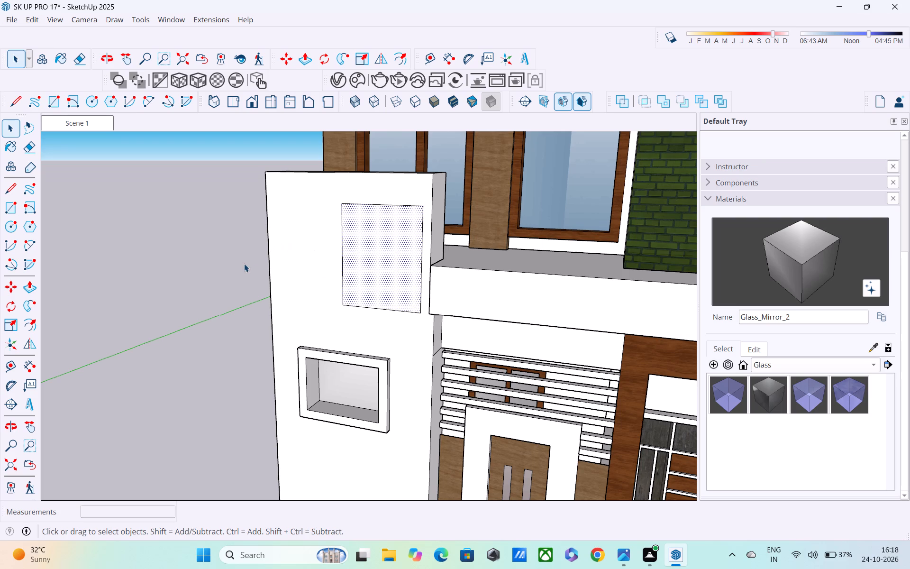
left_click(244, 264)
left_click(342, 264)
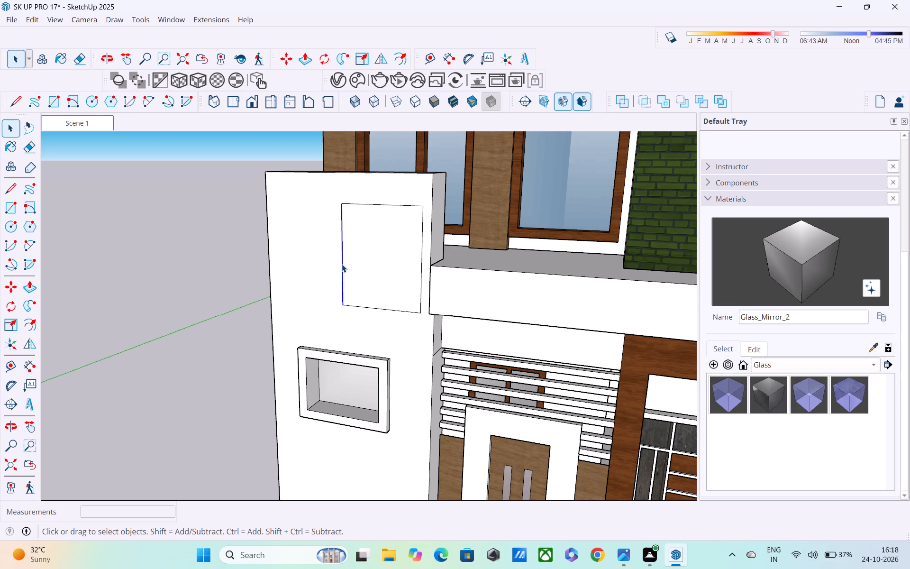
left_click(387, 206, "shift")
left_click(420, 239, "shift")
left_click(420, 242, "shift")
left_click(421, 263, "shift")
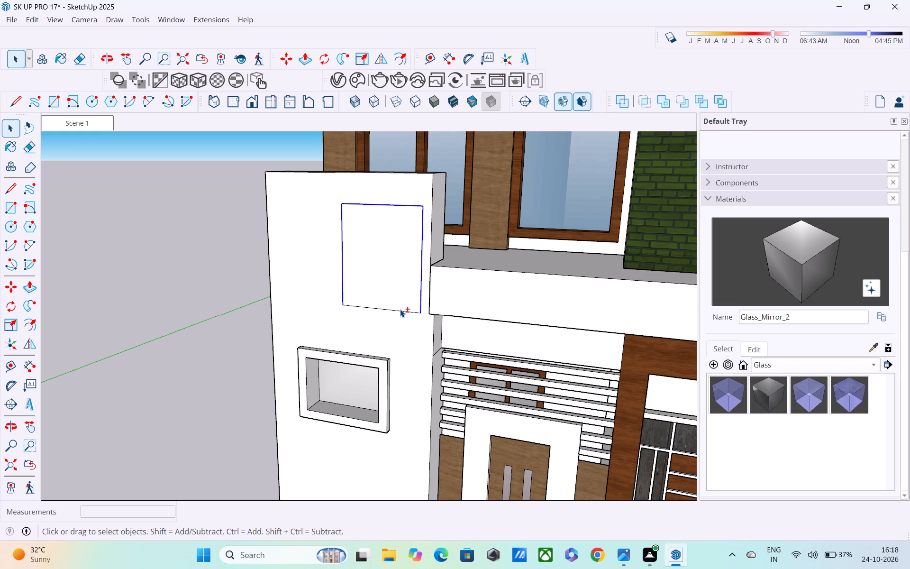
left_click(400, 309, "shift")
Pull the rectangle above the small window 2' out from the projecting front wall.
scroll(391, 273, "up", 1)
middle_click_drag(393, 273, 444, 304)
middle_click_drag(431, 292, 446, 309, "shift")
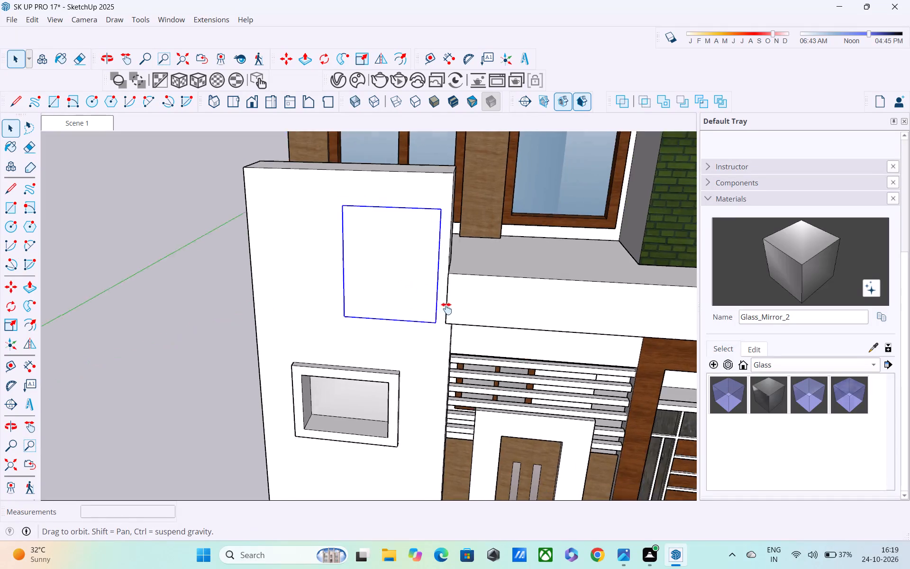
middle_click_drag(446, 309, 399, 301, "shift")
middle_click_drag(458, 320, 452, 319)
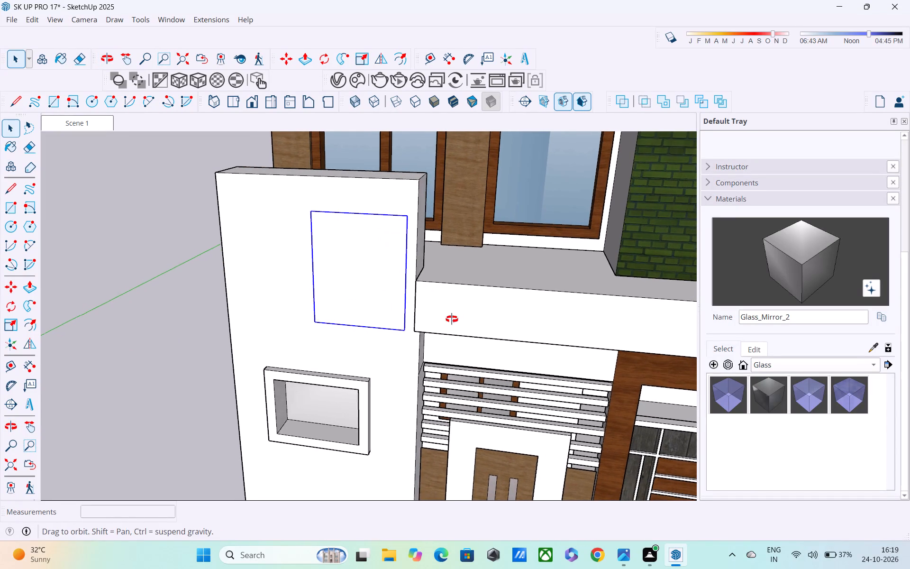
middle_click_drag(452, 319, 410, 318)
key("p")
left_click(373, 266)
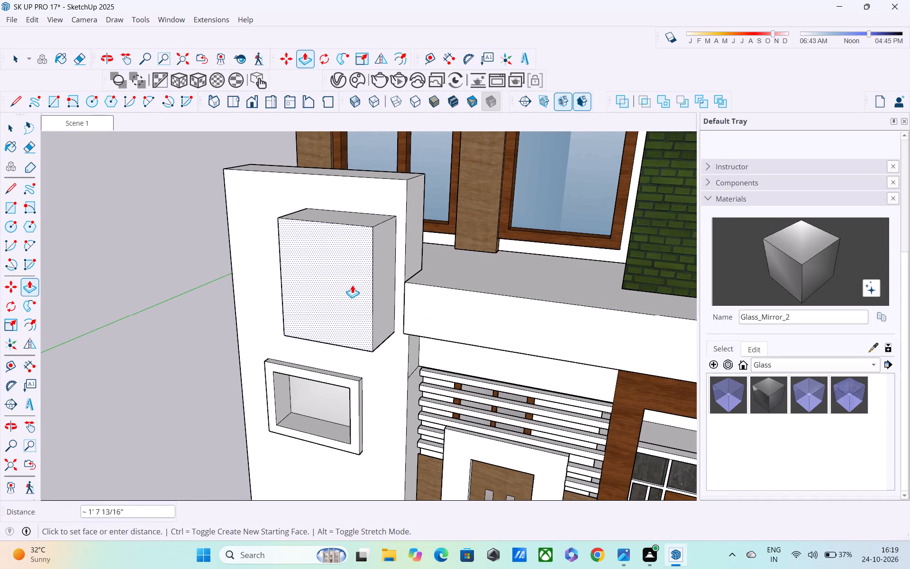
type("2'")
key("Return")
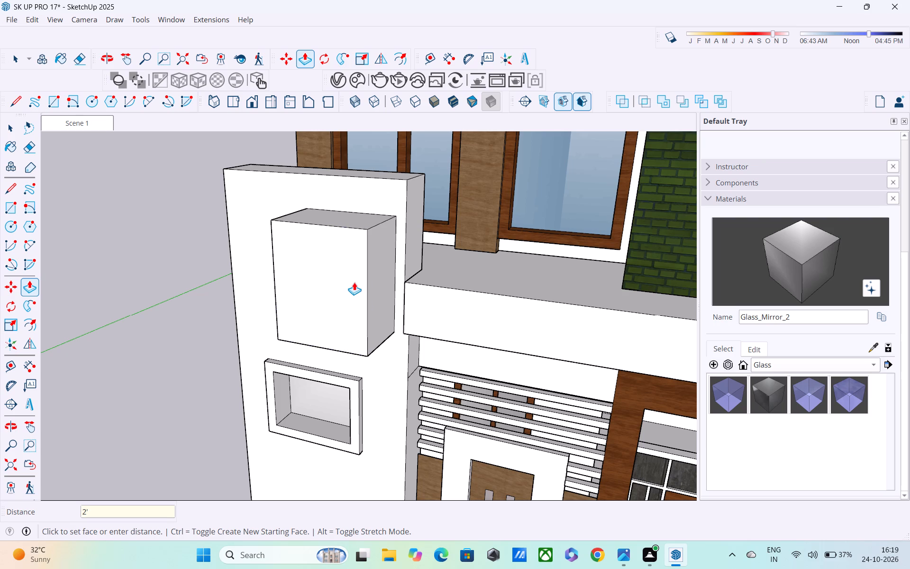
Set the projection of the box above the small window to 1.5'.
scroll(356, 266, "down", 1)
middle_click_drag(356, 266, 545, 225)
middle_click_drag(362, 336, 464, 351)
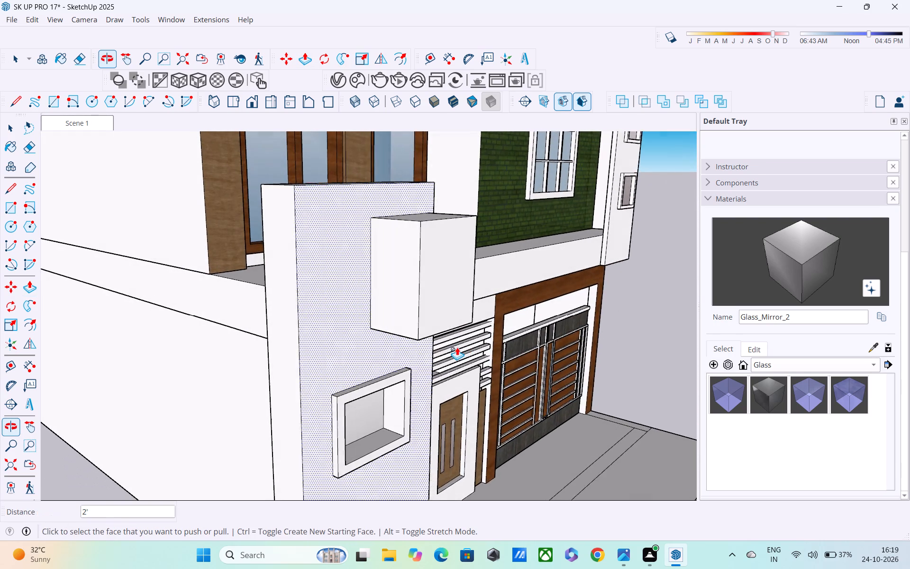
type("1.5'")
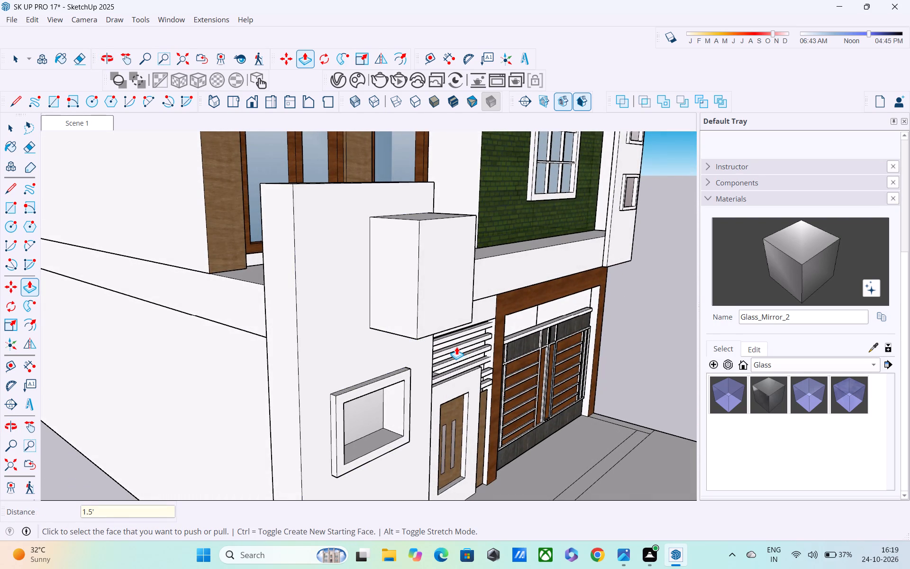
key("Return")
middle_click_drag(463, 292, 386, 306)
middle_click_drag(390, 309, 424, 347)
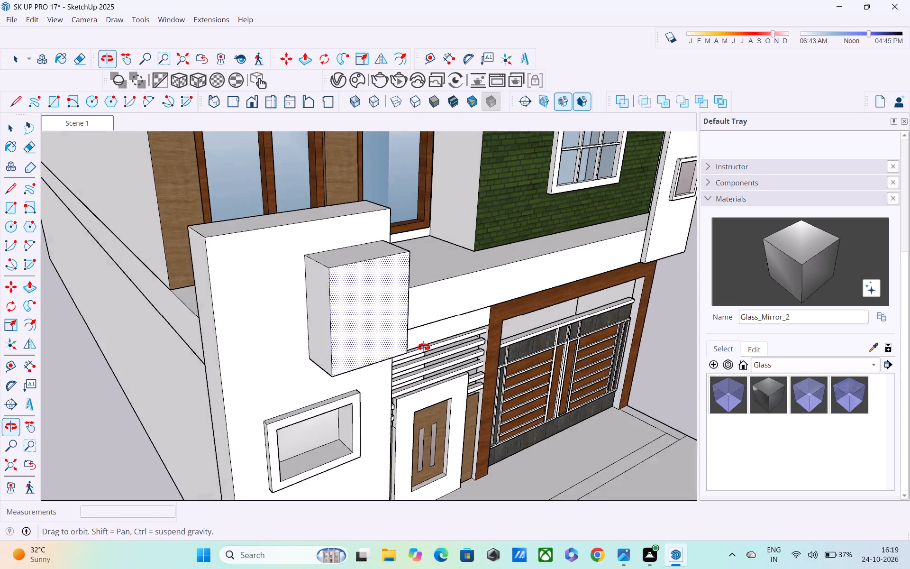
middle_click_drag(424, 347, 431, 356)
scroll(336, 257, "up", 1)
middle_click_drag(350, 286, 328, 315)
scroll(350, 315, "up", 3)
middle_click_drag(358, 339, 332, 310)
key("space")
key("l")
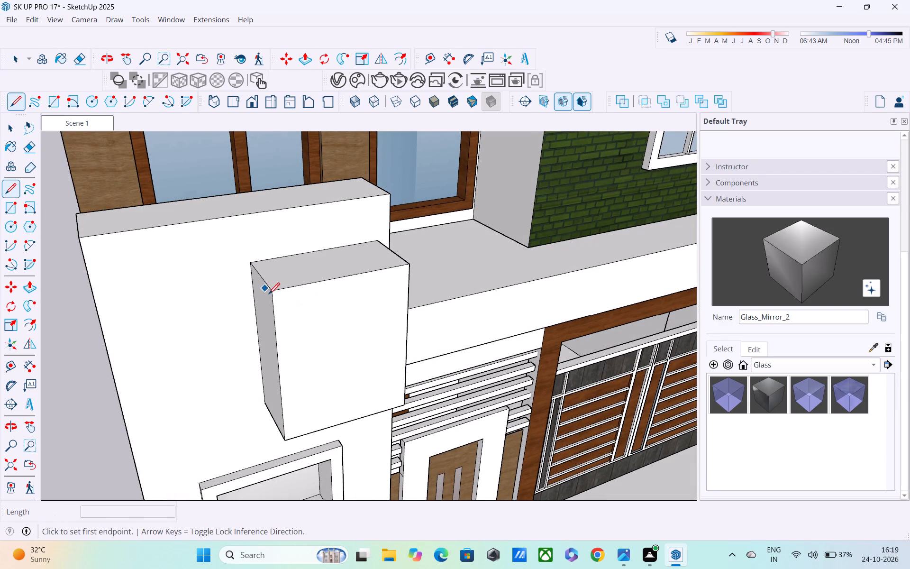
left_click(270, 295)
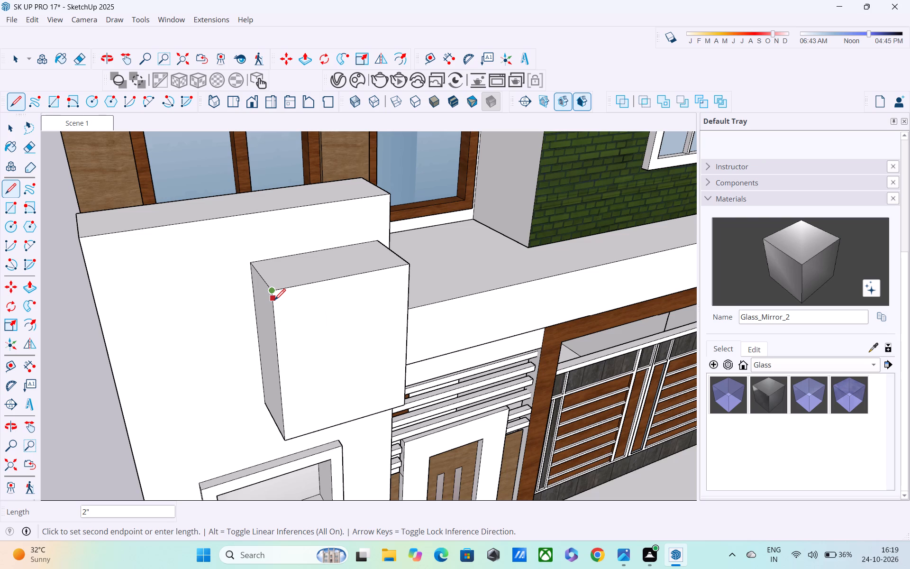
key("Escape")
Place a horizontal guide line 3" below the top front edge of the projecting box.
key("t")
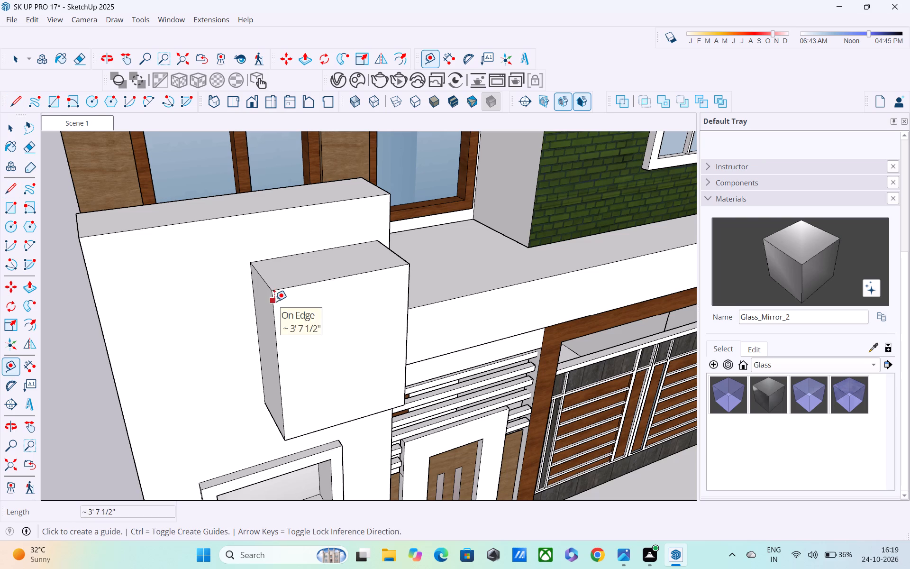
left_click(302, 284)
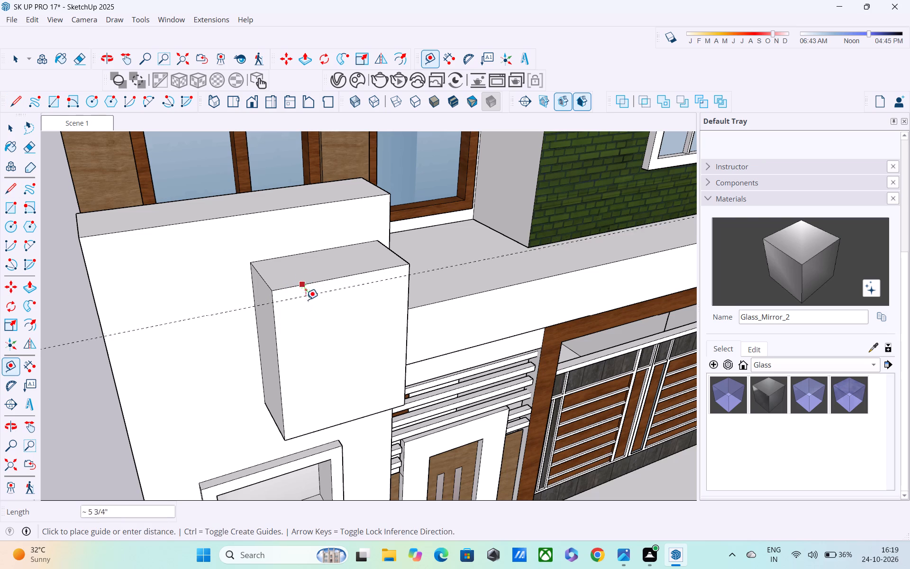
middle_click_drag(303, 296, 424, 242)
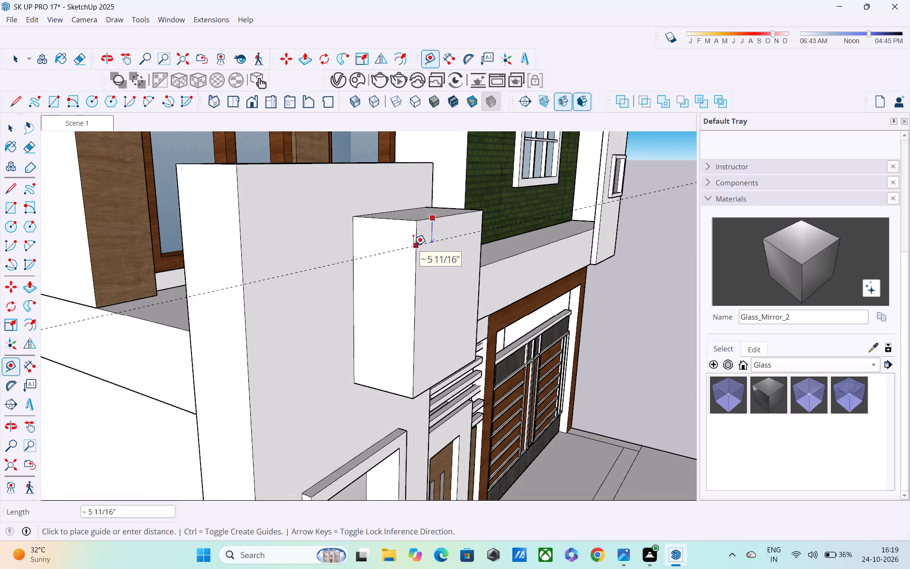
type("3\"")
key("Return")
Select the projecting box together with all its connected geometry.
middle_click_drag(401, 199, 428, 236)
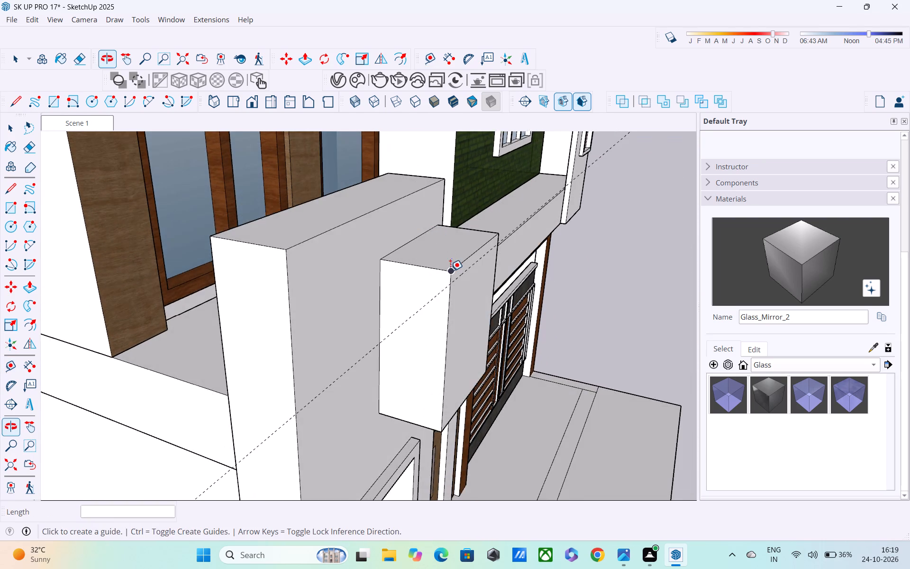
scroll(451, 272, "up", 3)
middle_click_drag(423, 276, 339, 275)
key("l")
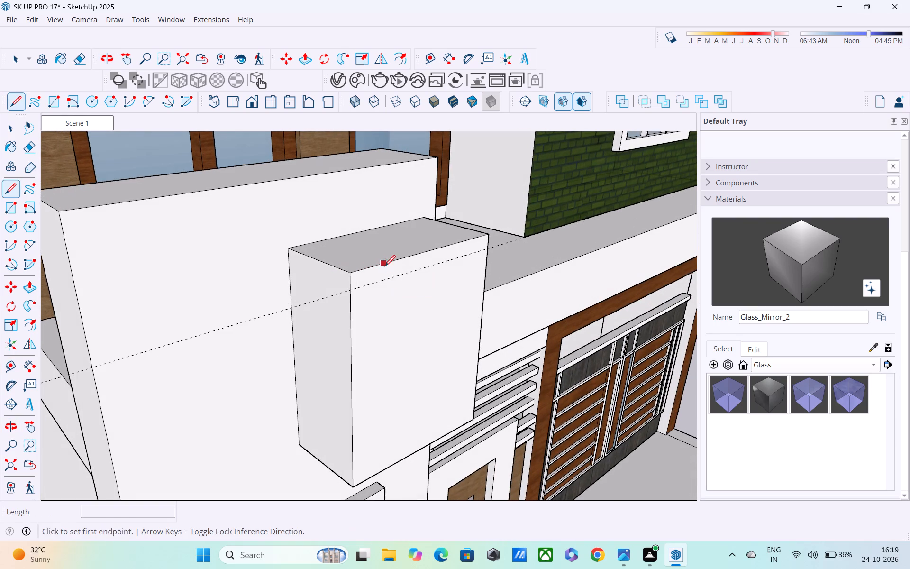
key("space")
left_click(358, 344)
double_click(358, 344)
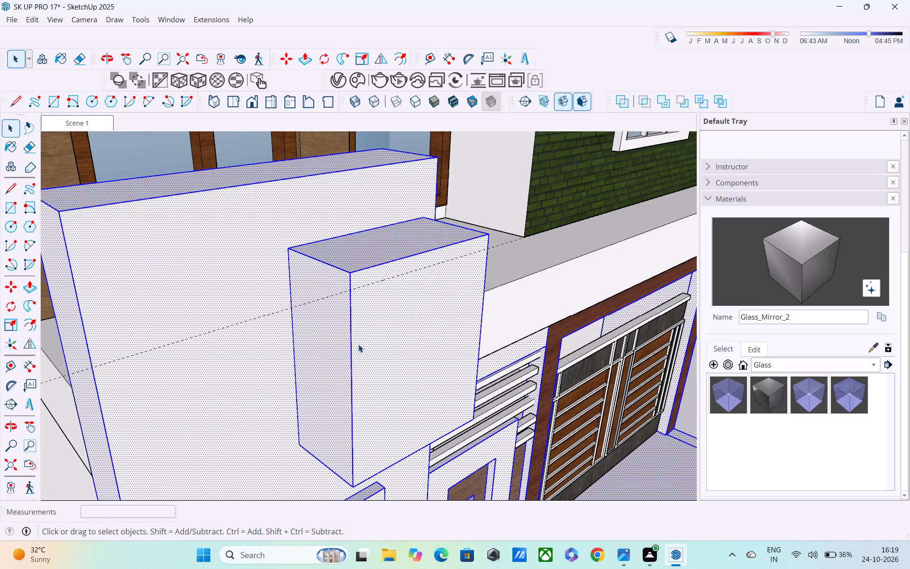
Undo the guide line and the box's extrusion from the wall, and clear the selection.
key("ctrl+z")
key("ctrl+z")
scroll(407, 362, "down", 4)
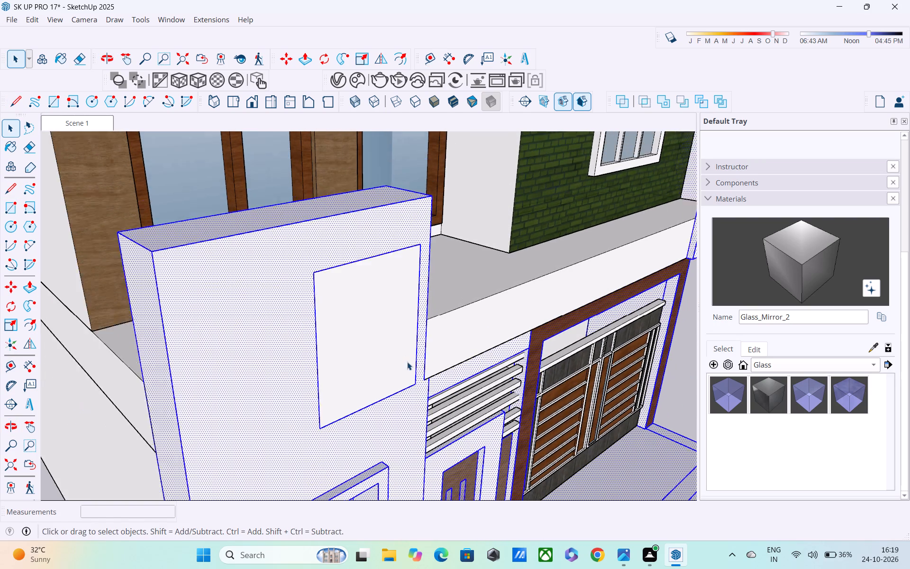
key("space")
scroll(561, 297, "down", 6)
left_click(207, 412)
Select the rectangle above the small window without the surrounding wall face and make it a group.
middle_click_drag(286, 413, 282, 410)
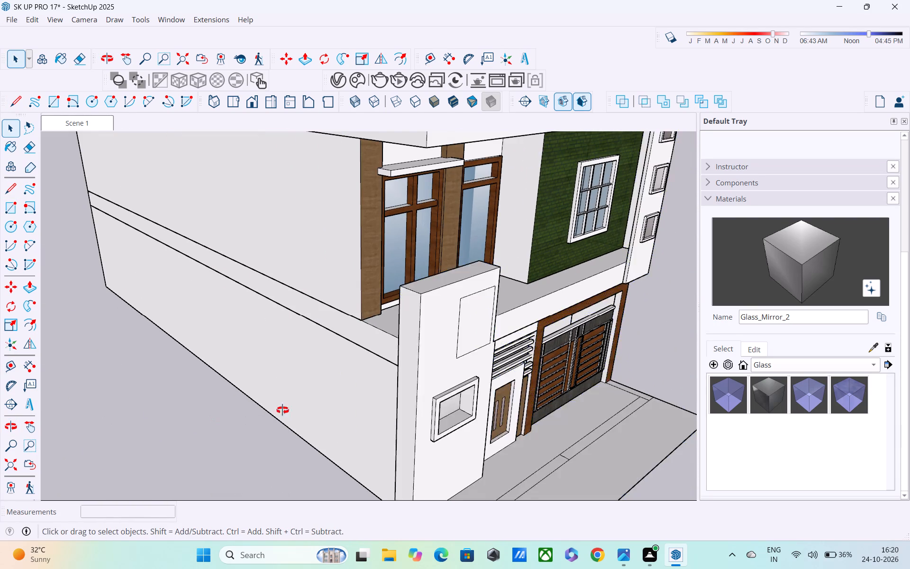
middle_click_drag(282, 410, 142, 385)
scroll(316, 284, "up", 7)
scroll(368, 319, "up", 2)
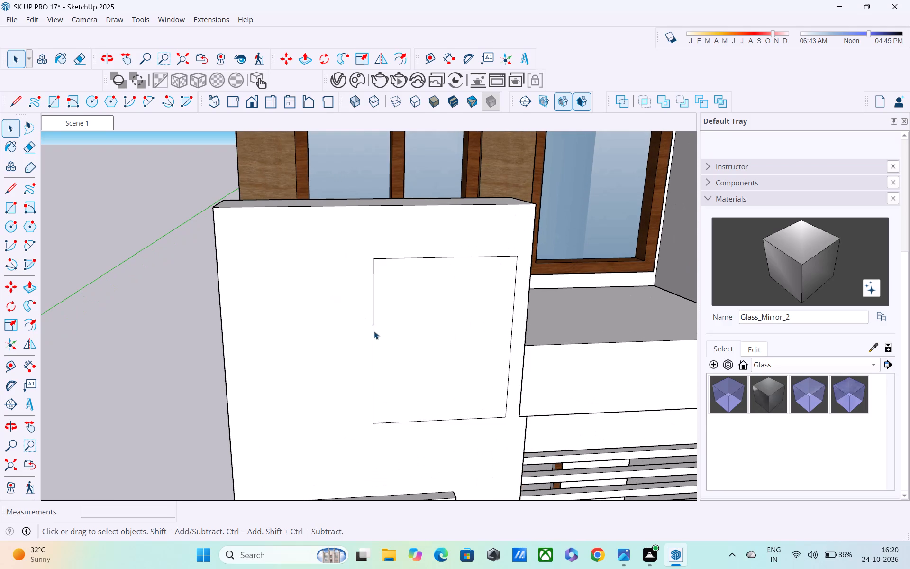
left_click(375, 336, "shift")
left_click(384, 328, "shift")
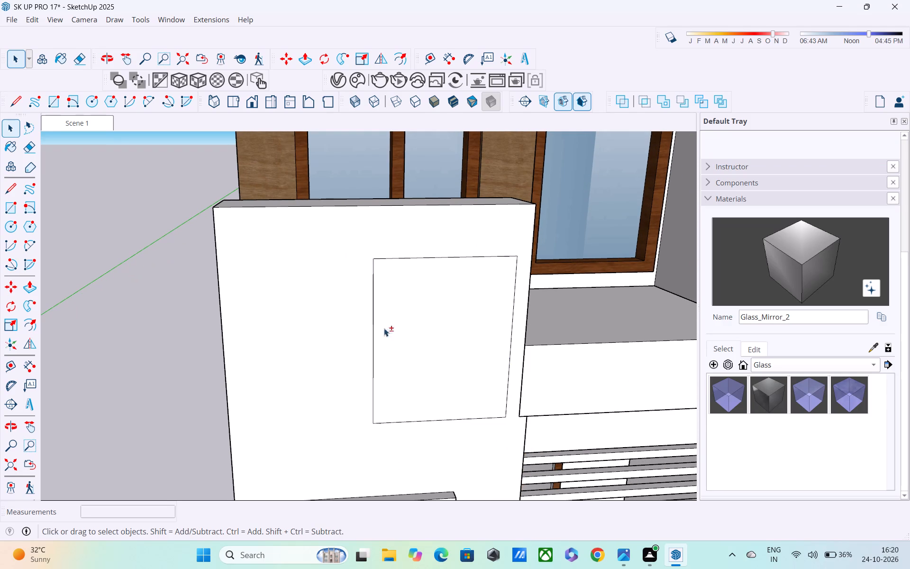
left_click(374, 308, "shift")
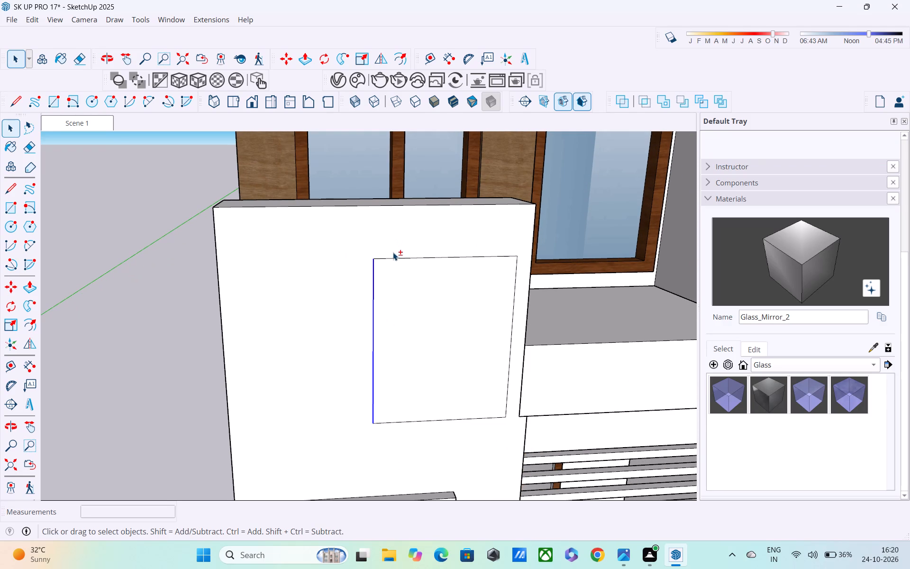
left_click(397, 259, "shift")
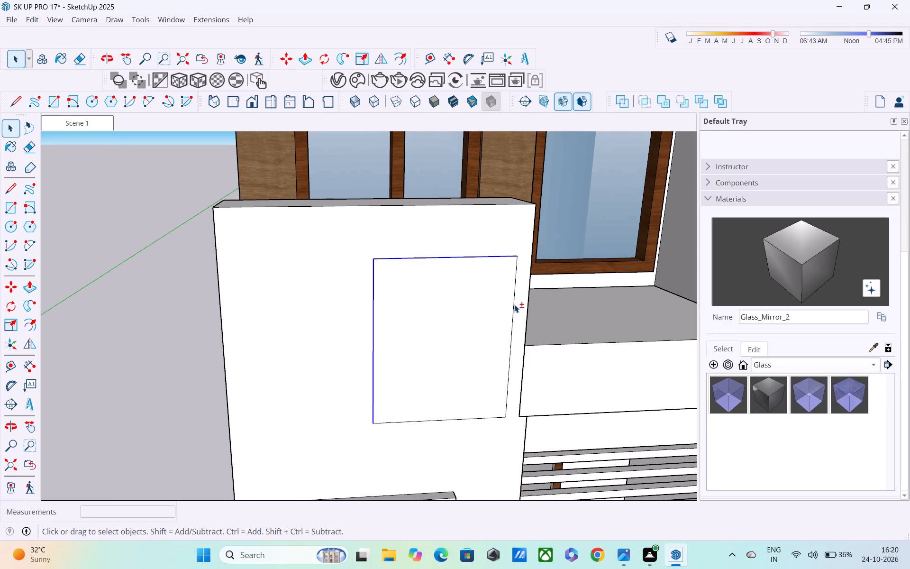
left_click(514, 304, "shift")
left_click(479, 417, "shift")
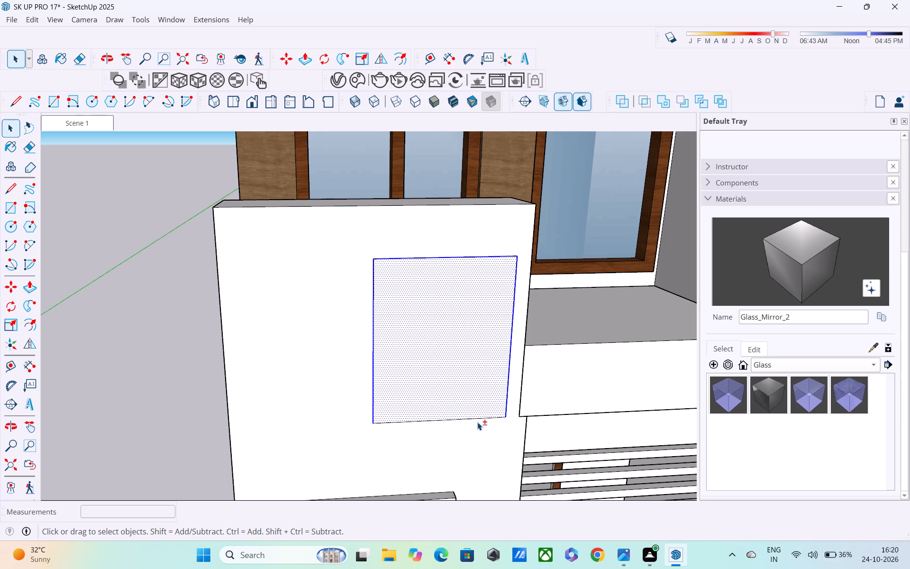
left_click(477, 422, "shift")
left_click(469, 395, "shift")
left_click(466, 420, "shift")
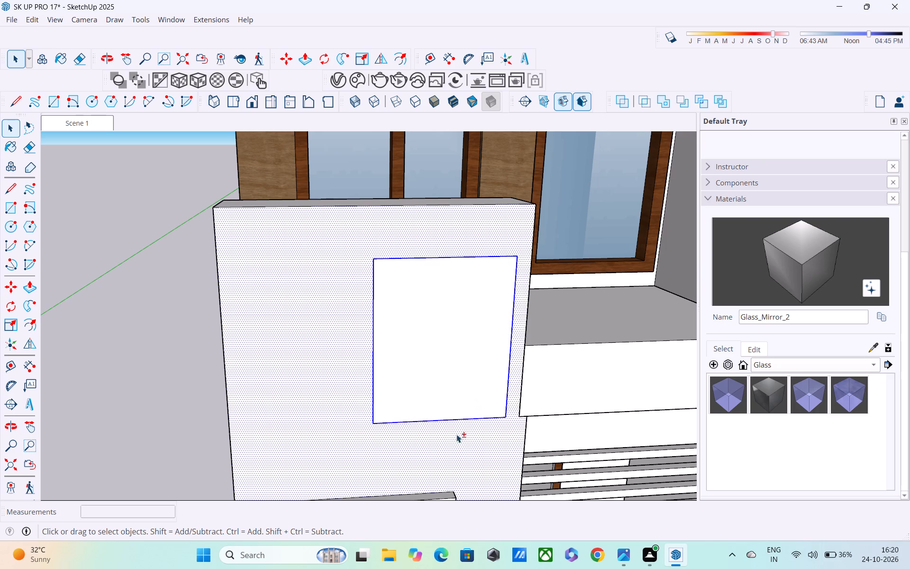
left_click(454, 438, "shift")
scroll(419, 412, "down", 1)
right_click(403, 367)
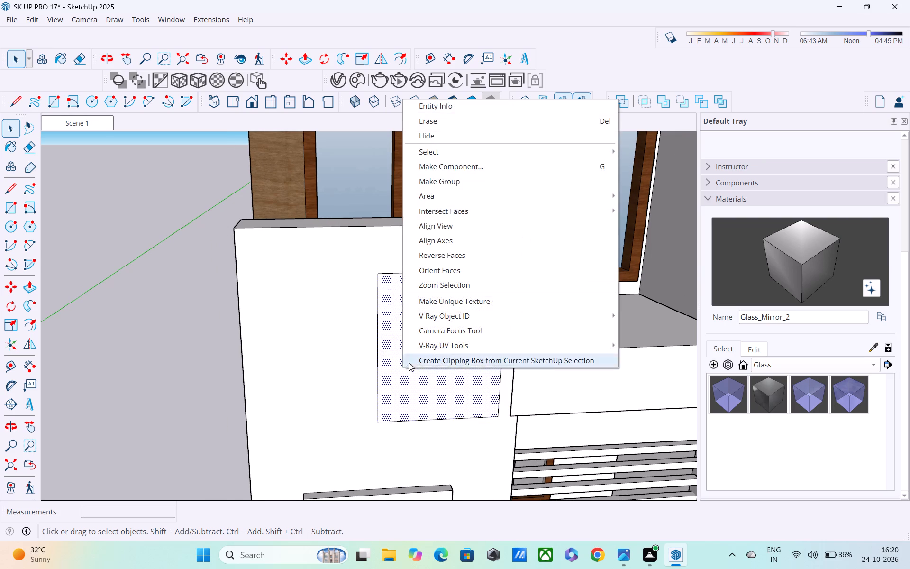
left_click(449, 182)
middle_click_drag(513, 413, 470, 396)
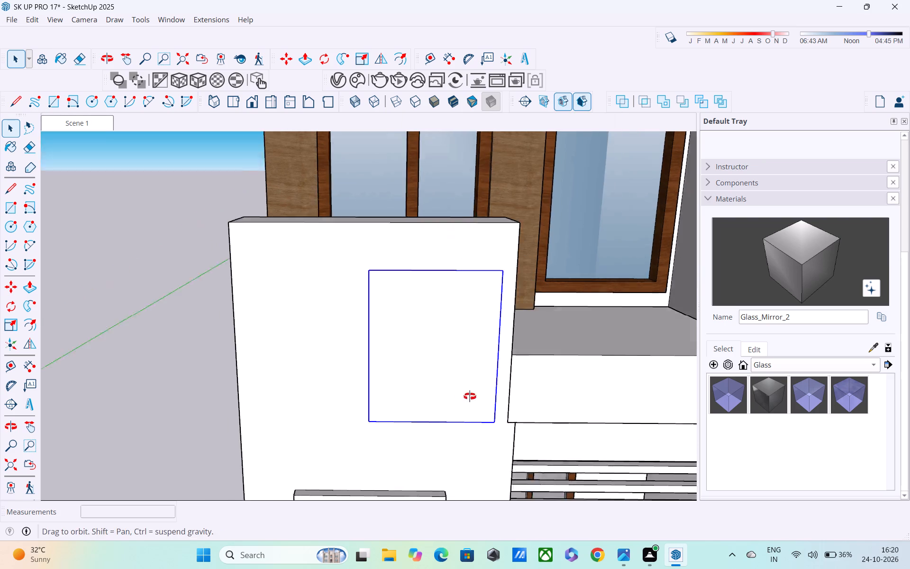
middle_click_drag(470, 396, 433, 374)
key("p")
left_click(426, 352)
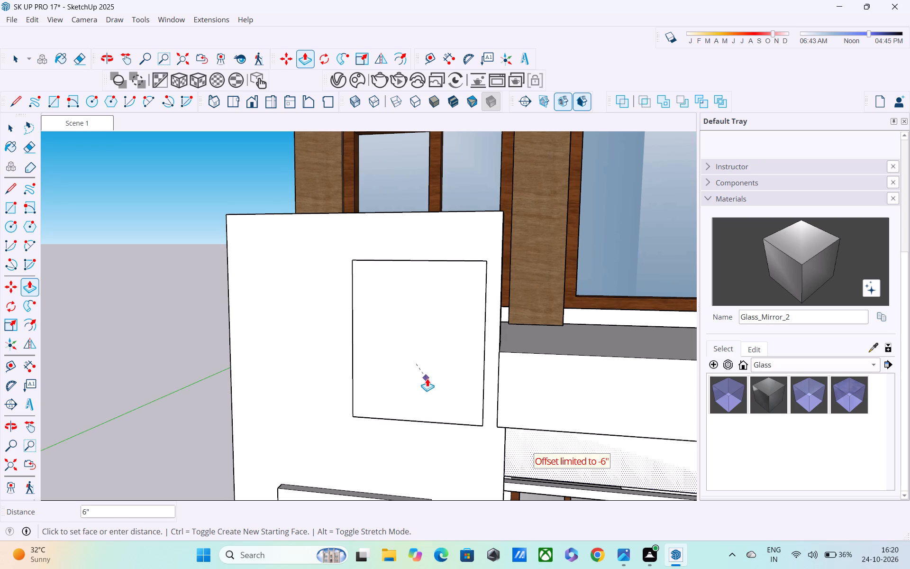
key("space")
Extrude the grouped rectangle above the small window 1.5' out from the front wall, working inside its group.
left_click(428, 369)
double_click(428, 369)
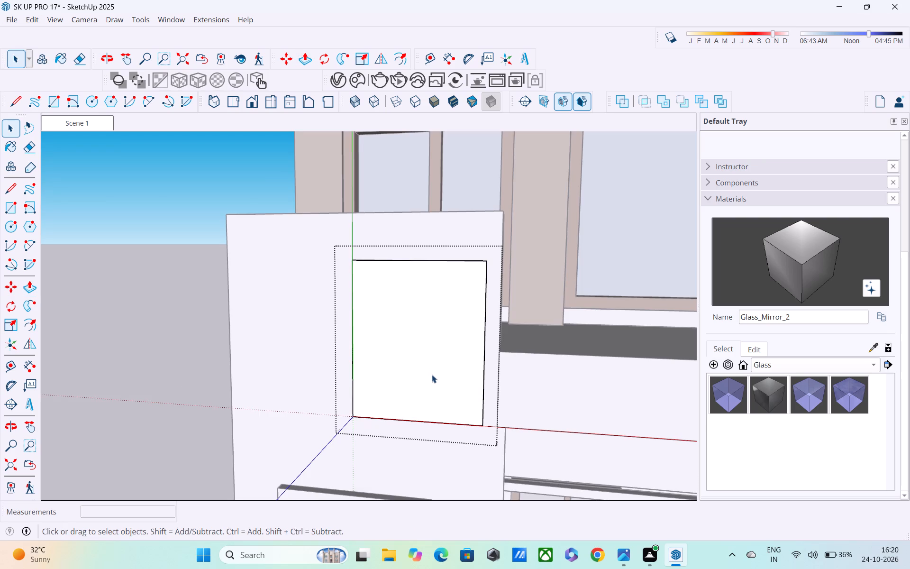
key("p")
left_click(432, 373)
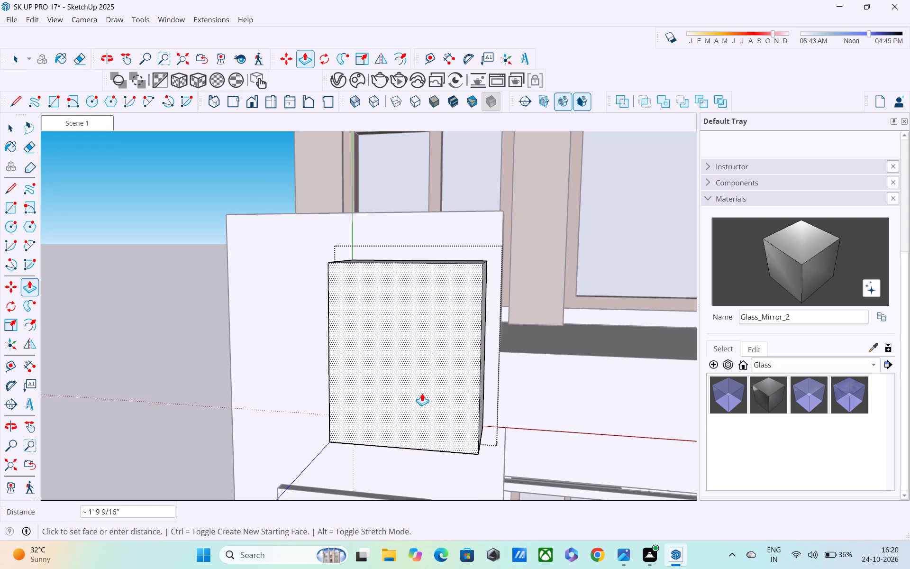
type("1.5'")
key("Return")
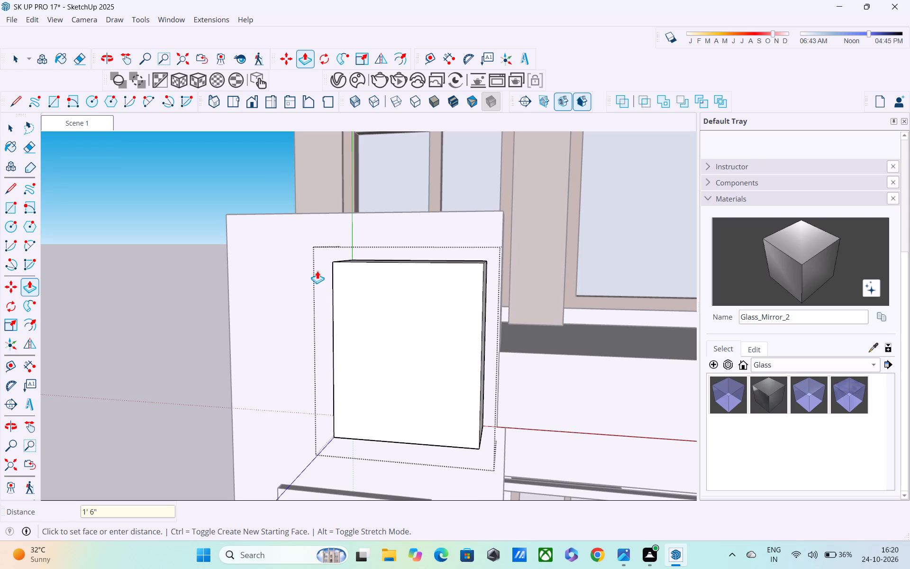
middle_click_drag(352, 286, 601, 350)
scroll(478, 321, "down", 3)
key("space")
scroll(448, 336, "down", 3)
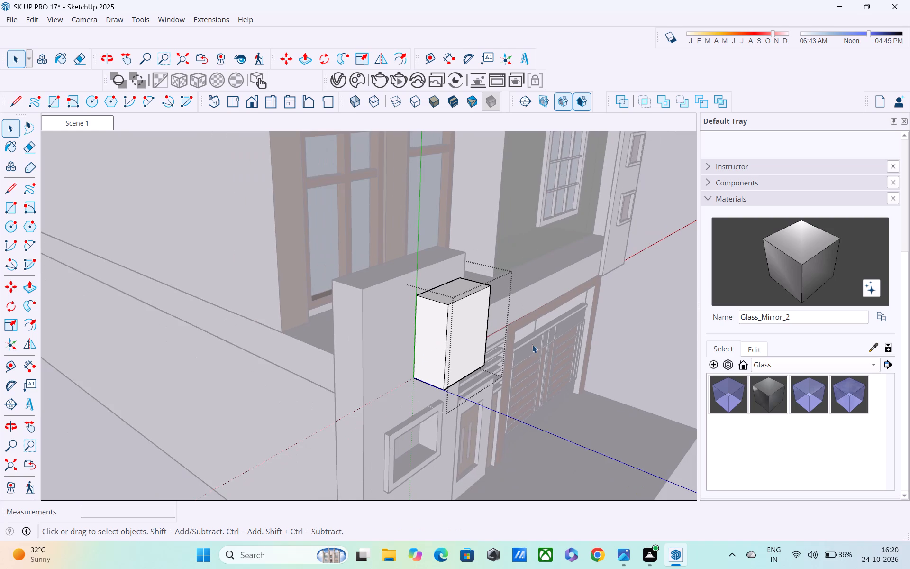
left_click(659, 265)
Inside the box's group, place a horizontal guide line 3" below the top edge of its front face.
middle_click_drag(589, 288, 418, 267)
scroll(393, 280, "down", 1)
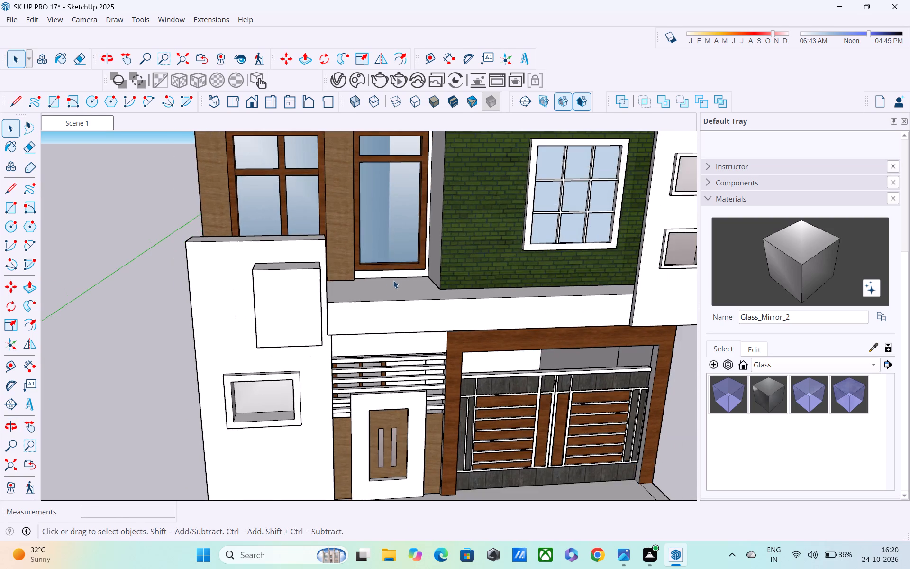
middle_click_drag(386, 284, 373, 263)
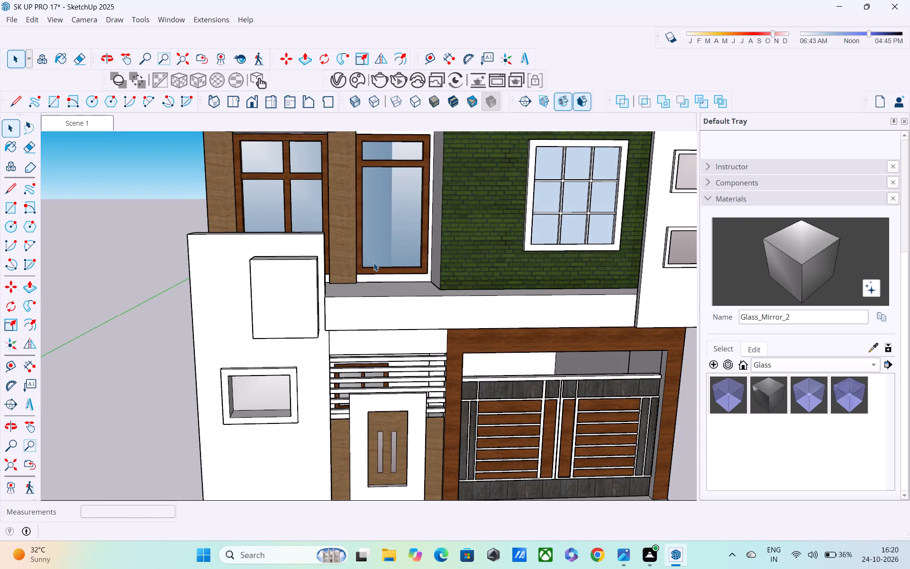
middle_click_drag(331, 278, 558, 268)
middle_click_drag(307, 315, 107, 425)
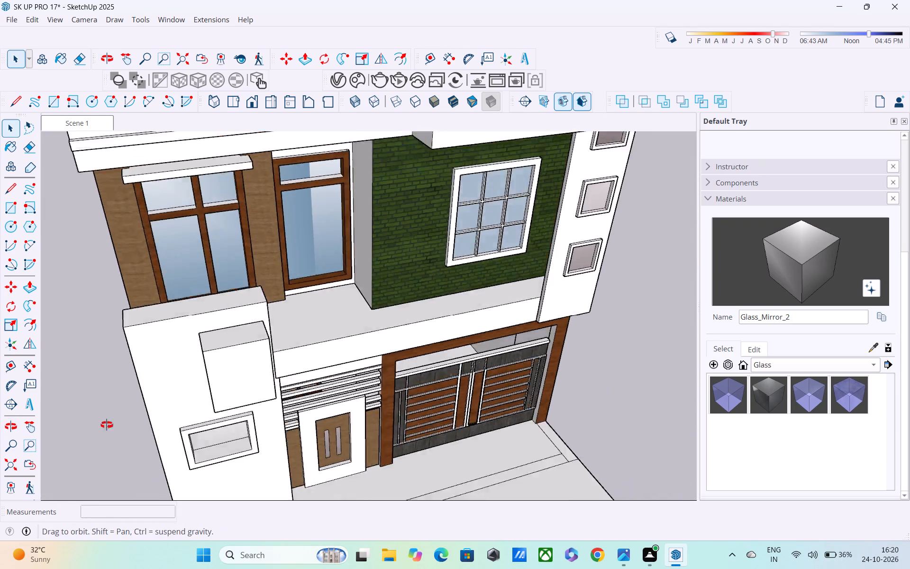
middle_click_drag(107, 425, 99, 396)
scroll(102, 423, "up", 1)
double_click(219, 323)
middle_click_drag(235, 315, 277, 256)
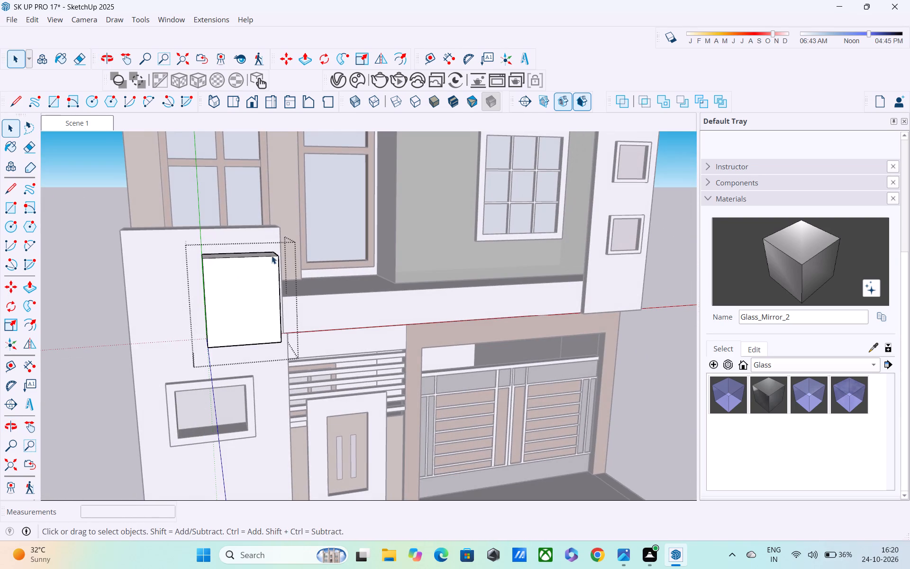
key("l")
scroll(234, 273, "up", 2)
key("space")
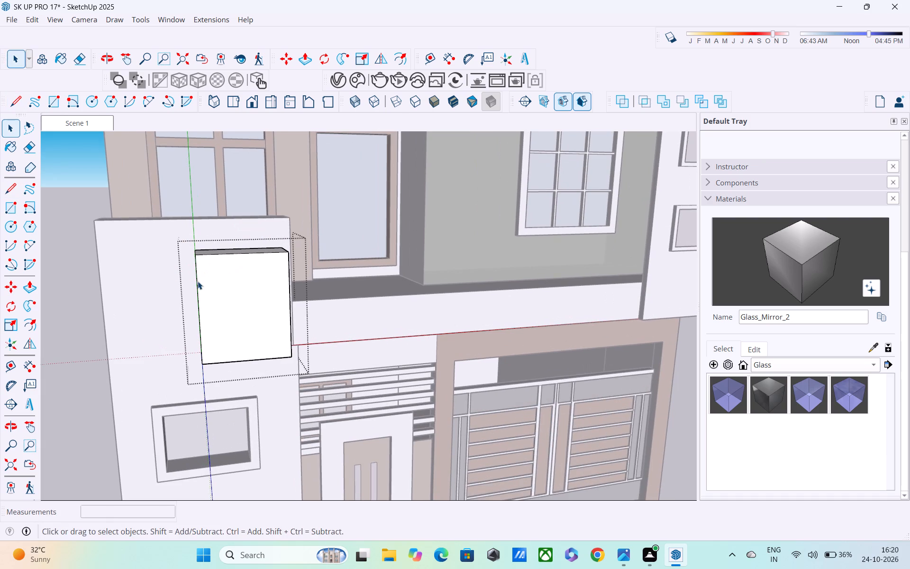
type("T")
left_click(218, 255)
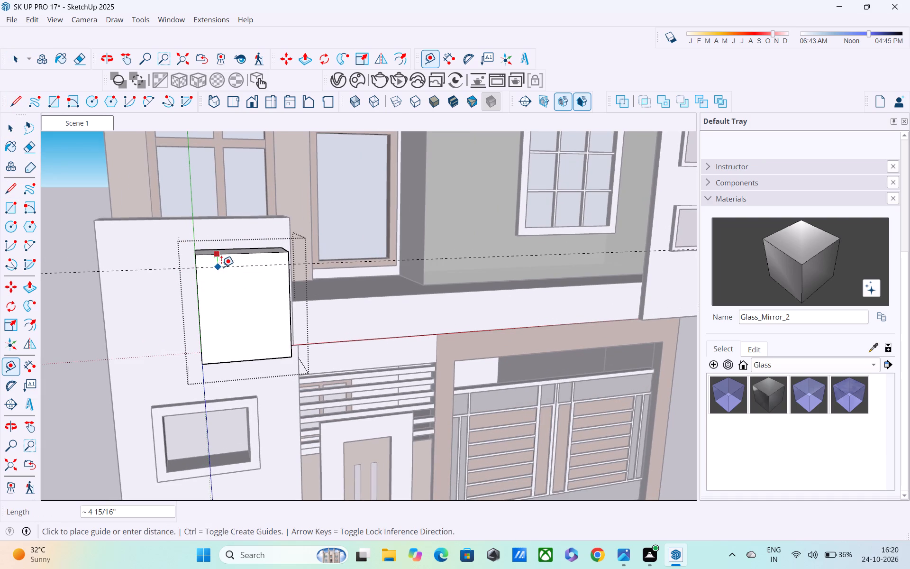
type("3\"")
key("Return")
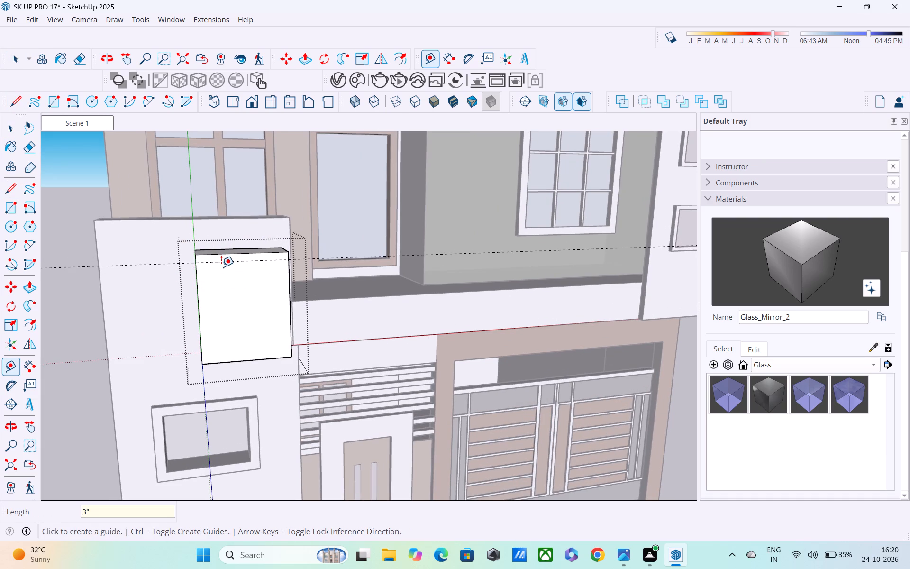
Draw an edge along the guide across the box's front face and extrude the strip above it 2" outward.
type(";L")
scroll(206, 257, "up", 4)
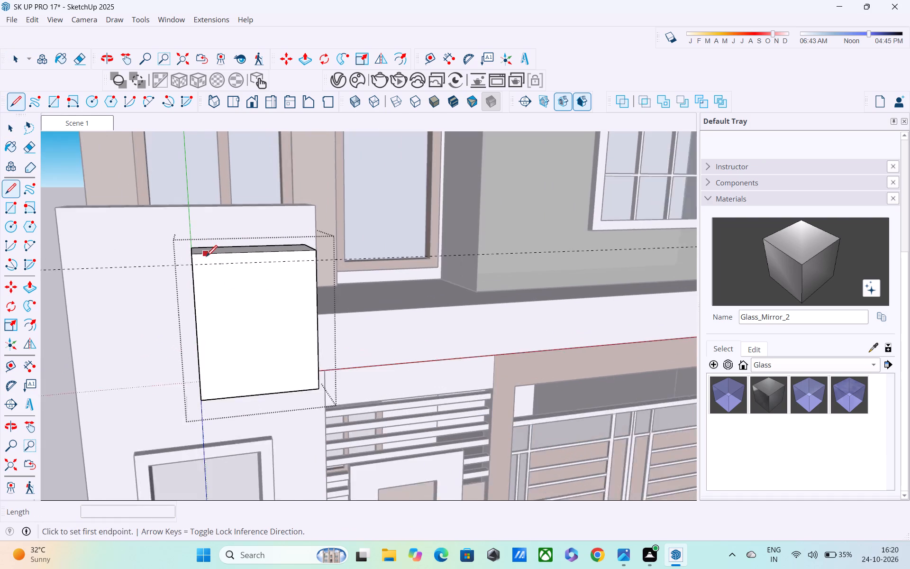
left_click(189, 268)
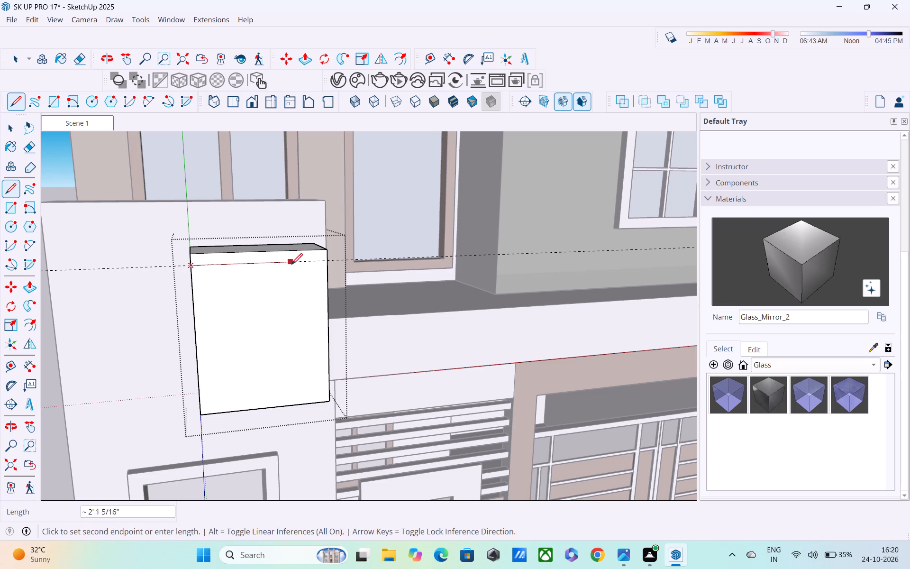
left_click(325, 263)
middle_click_drag(335, 266, 249, 308)
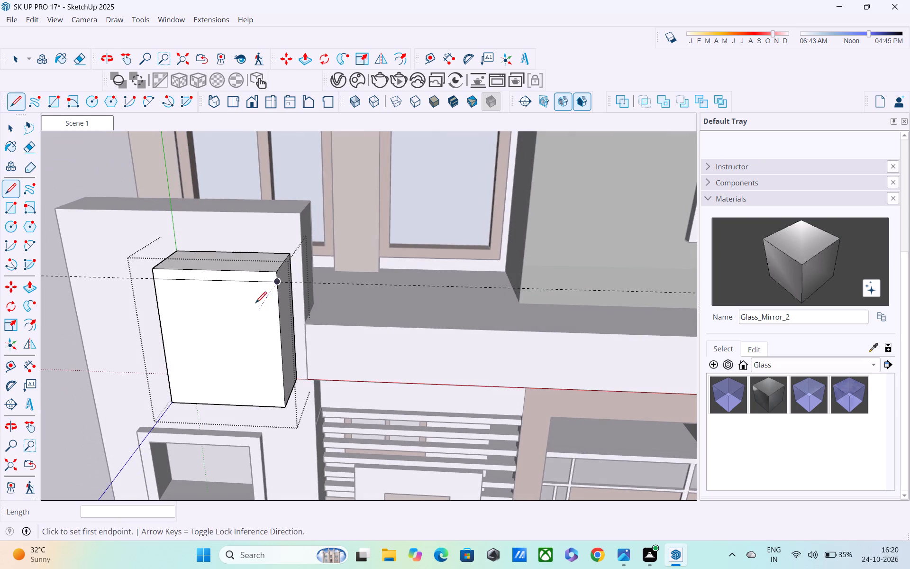
key("space")
key("p")
left_click(247, 274)
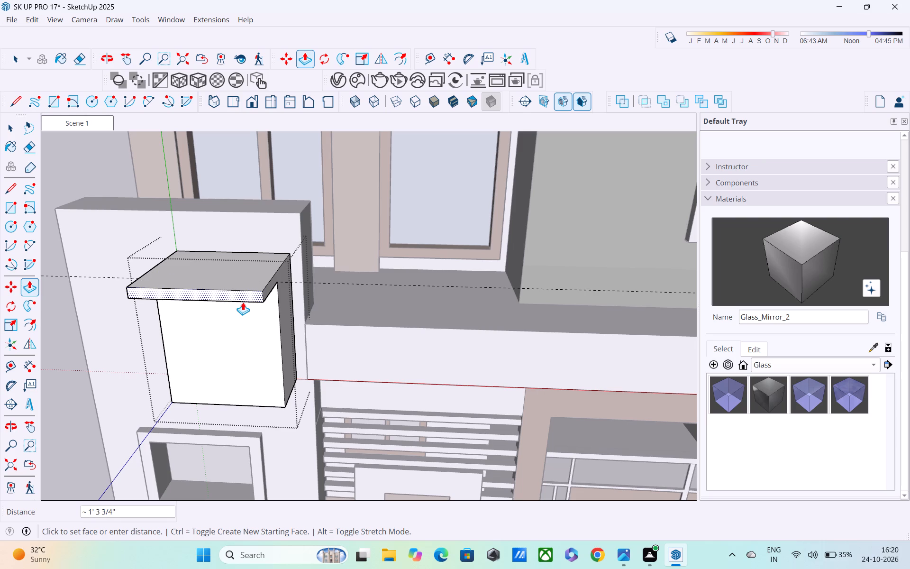
type("2\"")
key("Return")
Continue the band's lower edge back across the box's left side face and extrude the strip above it 2" outward.
middle_click_drag(235, 295, 237, 294)
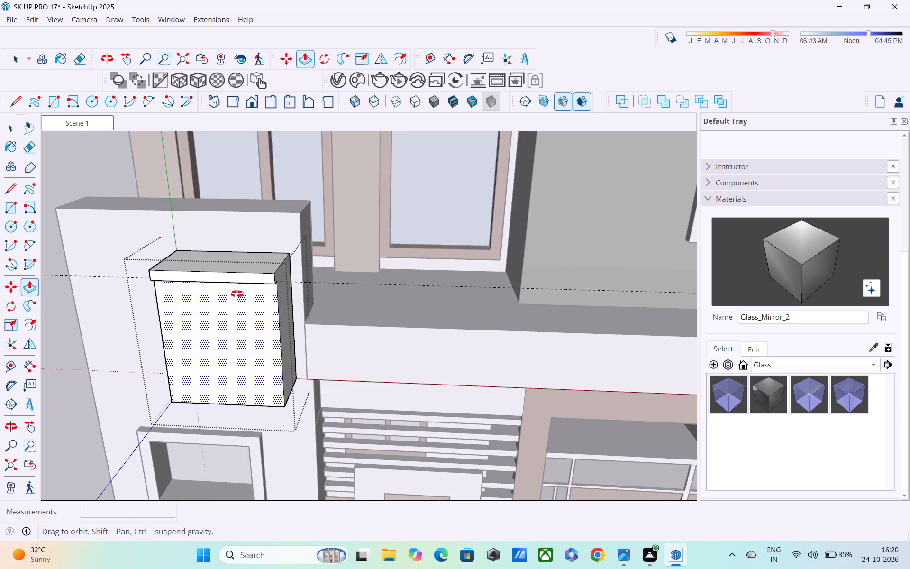
middle_click_drag(237, 294, 430, 283)
scroll(200, 372, "up", 4)
middle_click_drag(300, 332, 359, 314)
scroll(426, 281, "up", 2)
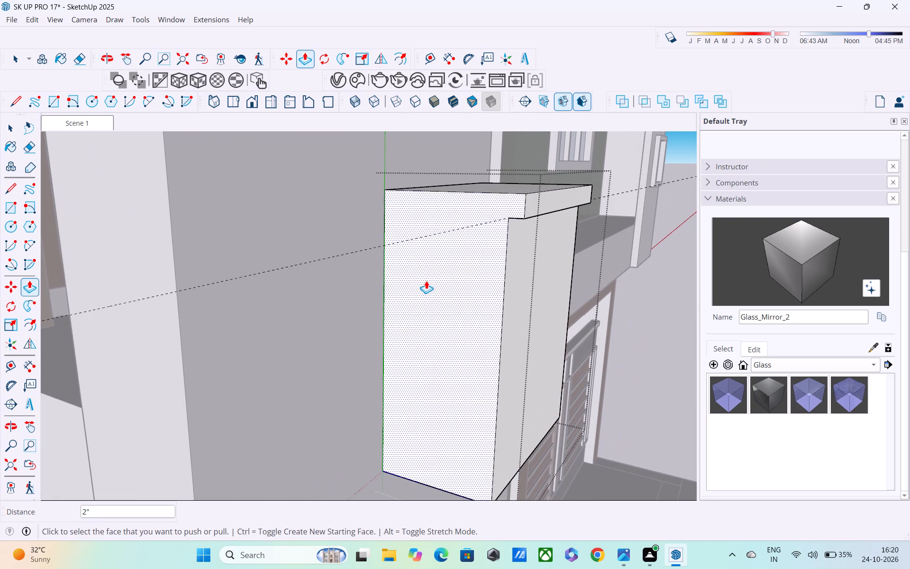
key("l")
left_click(505, 219)
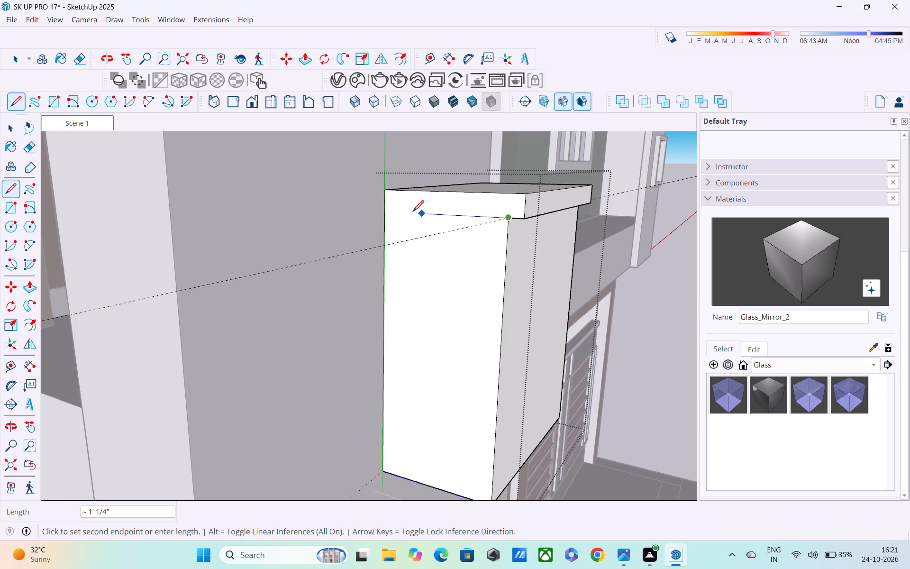
left_click(388, 207)
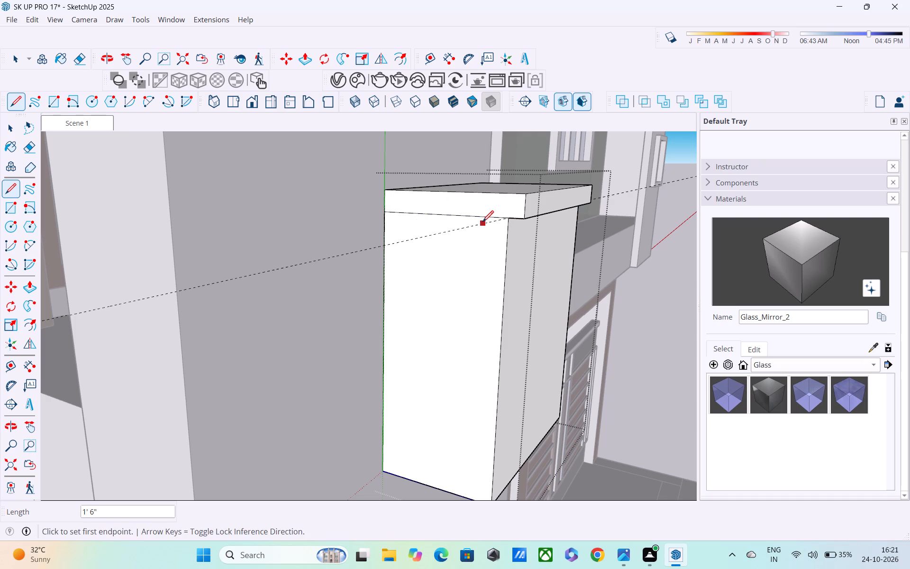
key("p")
left_click(482, 209)
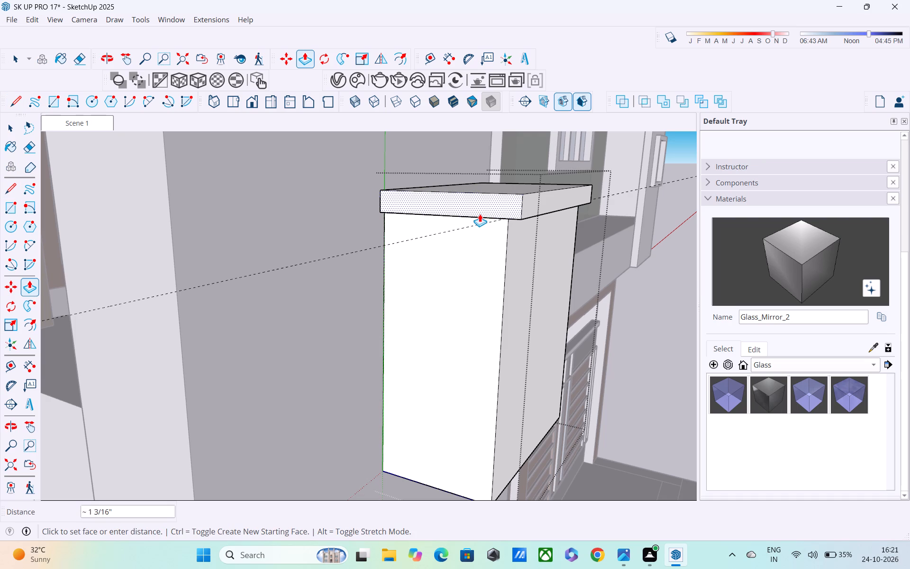
type("2\"")
key("Return")
Continue the band's lower edge back across the box's right side face and extrude the strip above it 2" outward.
scroll(747, 23, "down", 1)
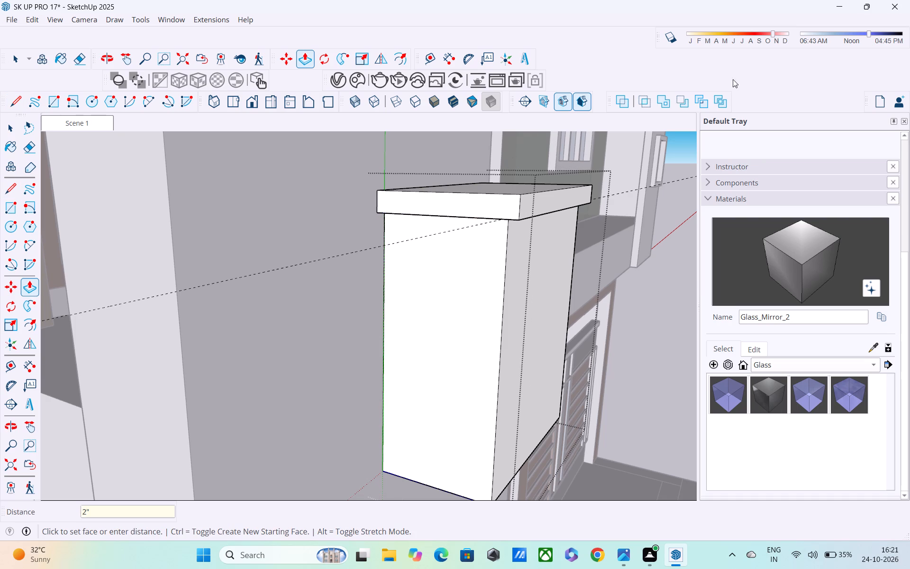
scroll(408, 316, "down", 1)
middle_click_drag(447, 307, 130, 330)
scroll(138, 309, "down", 5)
middle_click_drag(177, 294, 205, 253)
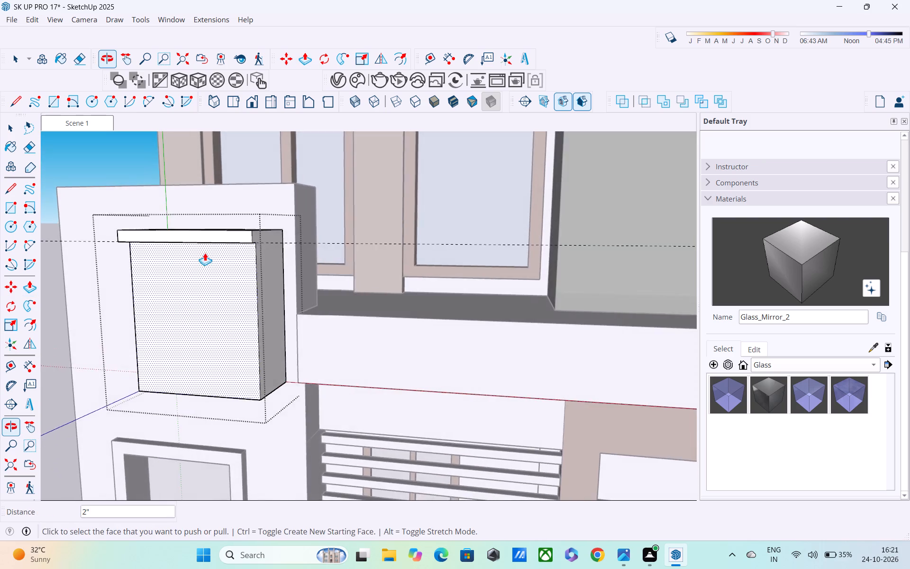
scroll(205, 253, "down", 5)
middle_click_drag(210, 274, 462, 224)
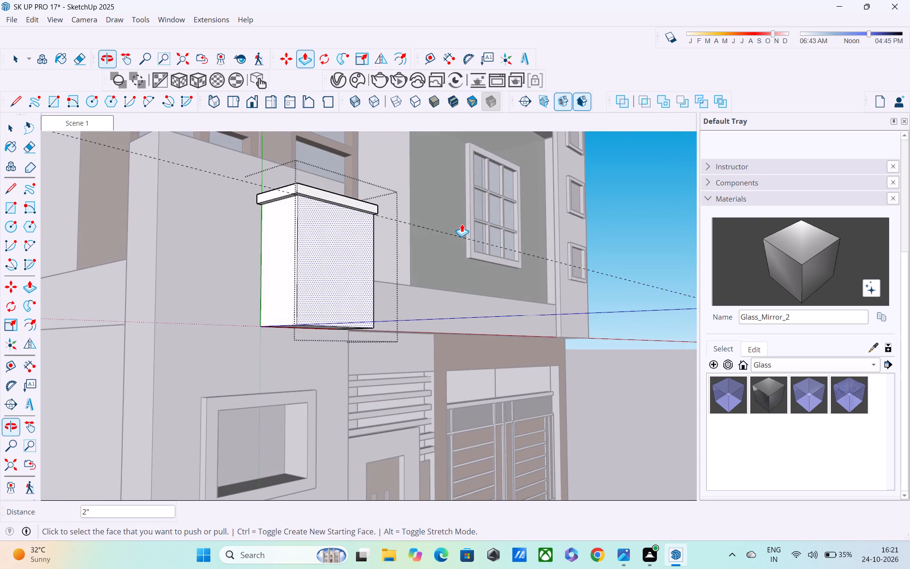
scroll(462, 224, "down", 2)
middle_click_drag(467, 226, 164, 297)
scroll(217, 250, "up", 13)
key("semicolon")
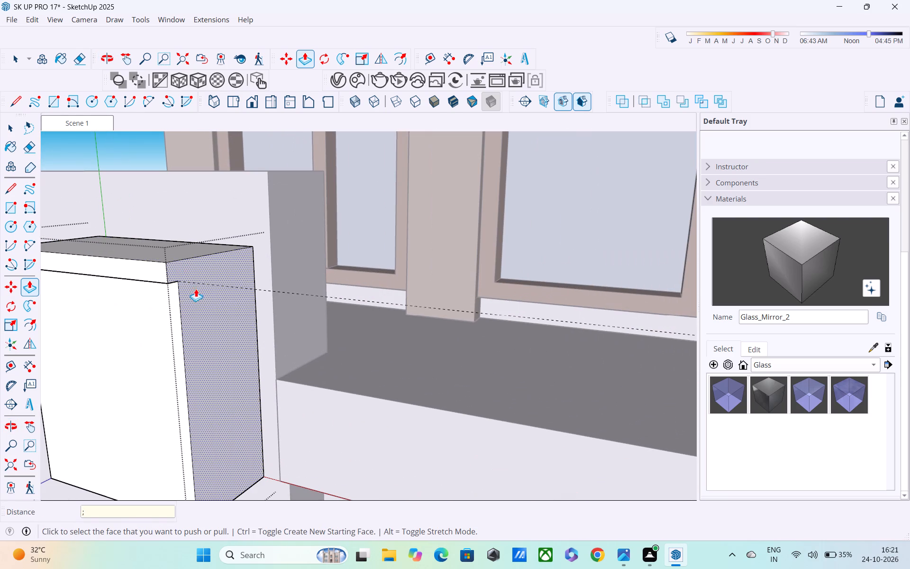
key("l")
left_click(181, 285)
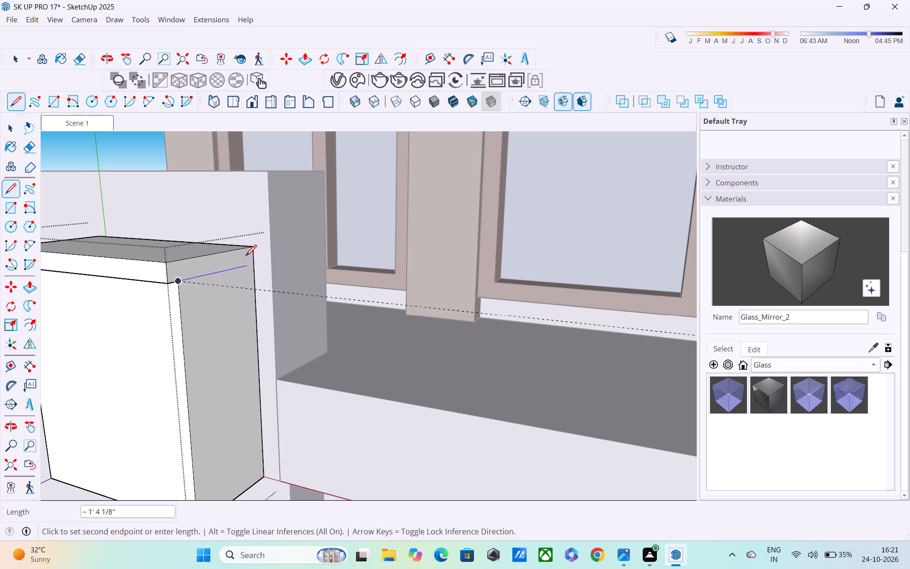
left_click(253, 262)
key("p")
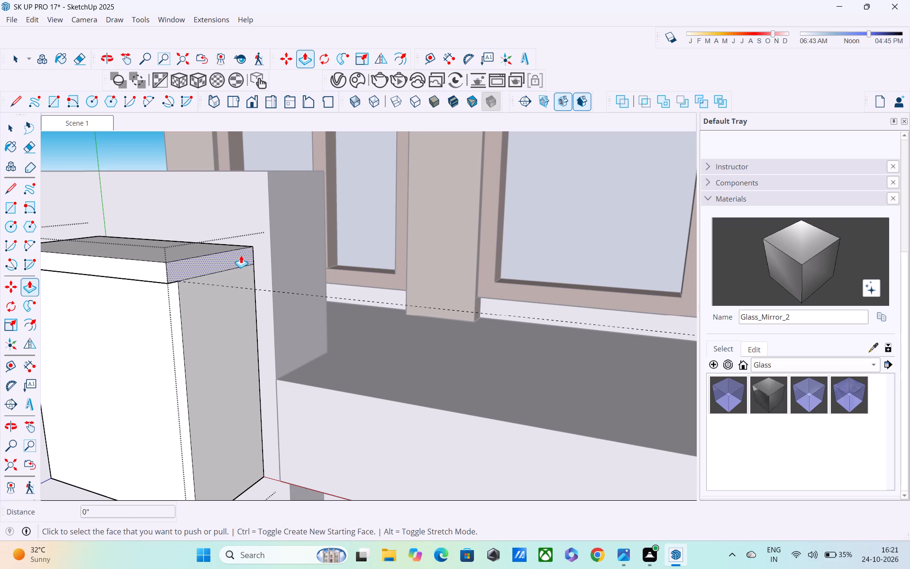
left_click(241, 255)
type("2\"")
key("Return")
Examine the box's projecting top band from several angles and leave the group to see it within the façade.
scroll(205, 282, "down", 2)
middle_click_drag(192, 307, 244, 236)
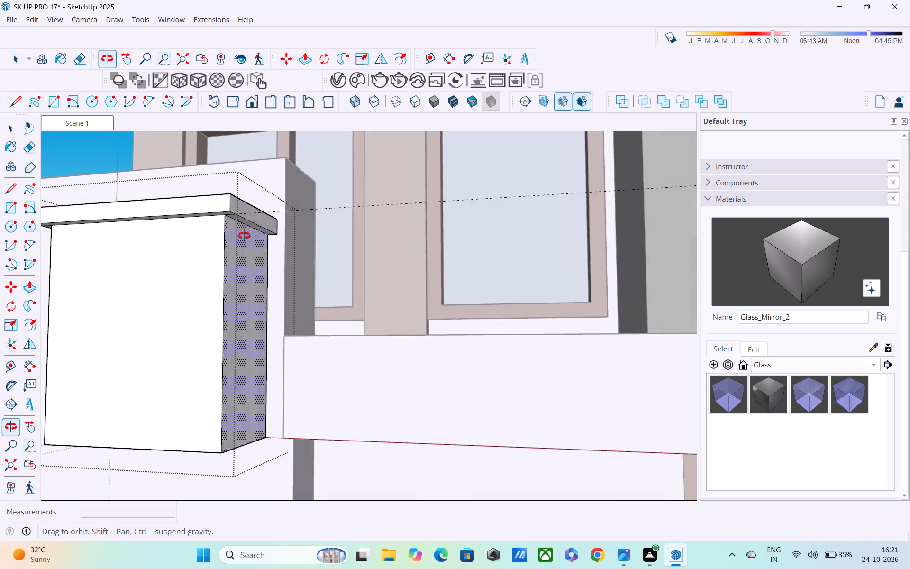
middle_click_drag(244, 236, 246, 236)
scroll(258, 246, "down", 6)
middle_click_drag(252, 300, 404, 292)
scroll(396, 296, "down", 6)
middle_click_drag(340, 333, 433, 340)
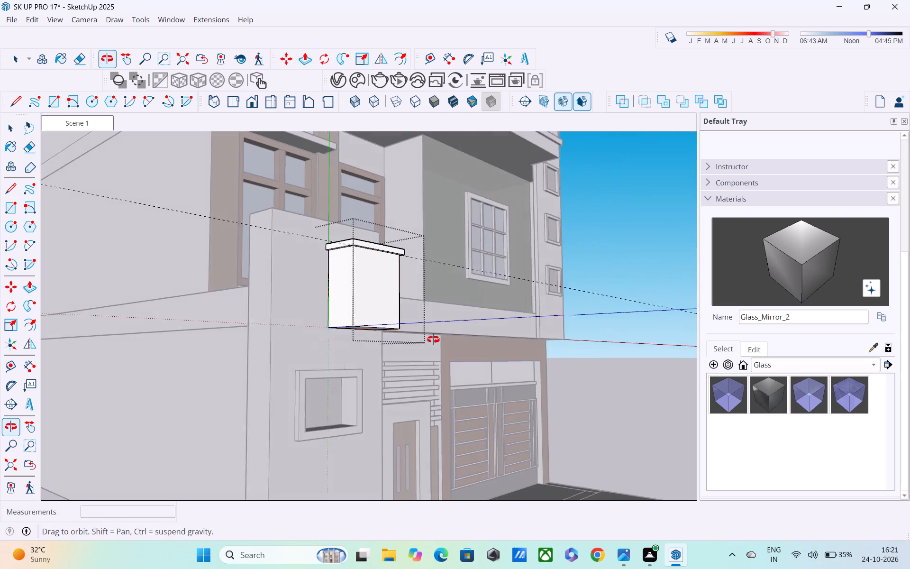
middle_click_drag(433, 340, 434, 340)
key("space")
left_click(615, 229)
middle_click_drag(606, 275, 534, 347)
scroll(537, 345, "down", 3)
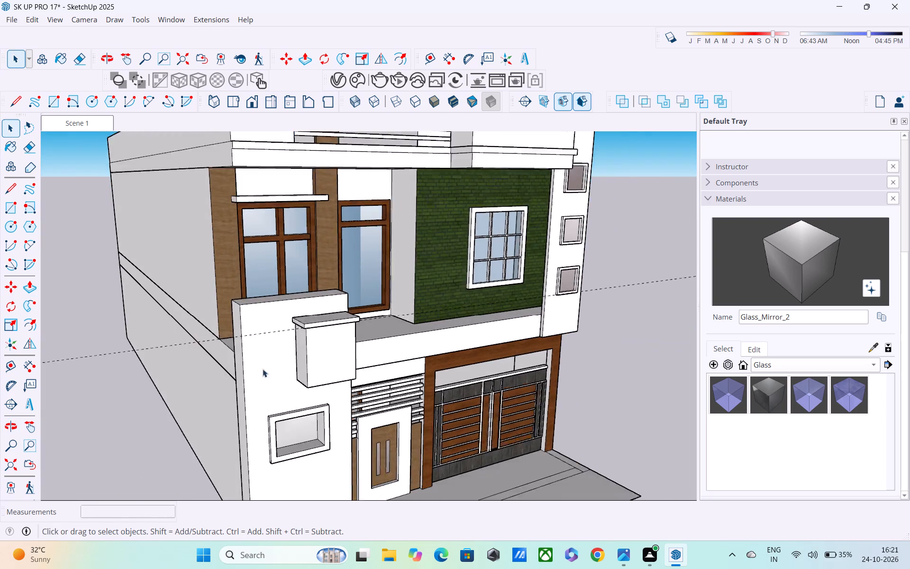
Delete the guide line stored inside the projecting box's group, and close the group.
scroll(263, 369, "down", 2)
left_click(186, 352)
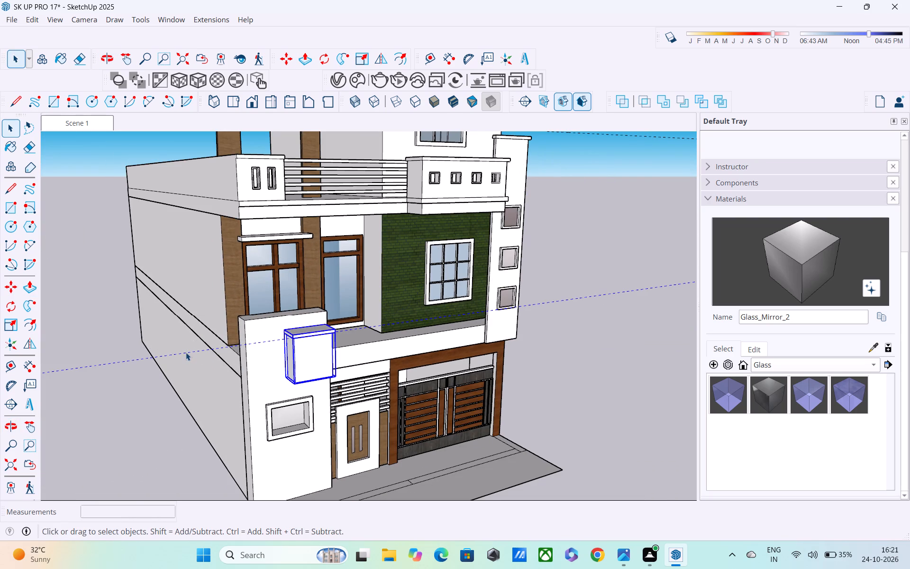
double_click(195, 344)
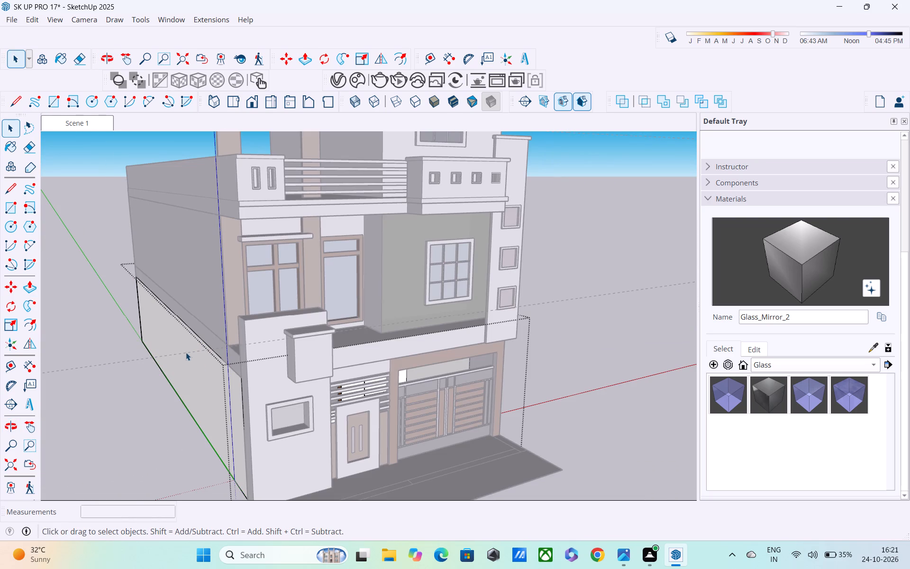
left_click(186, 352)
left_click(112, 264)
left_click(132, 360)
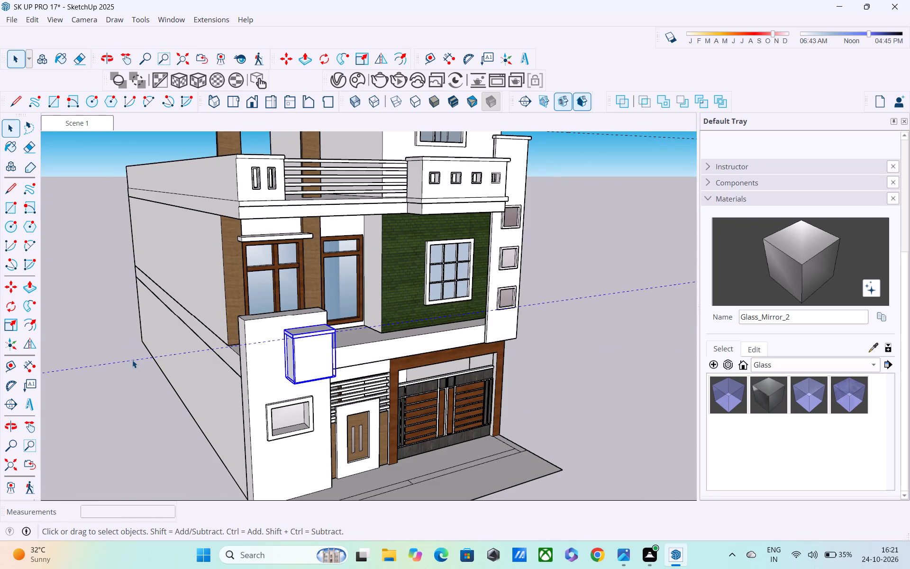
double_click(318, 344)
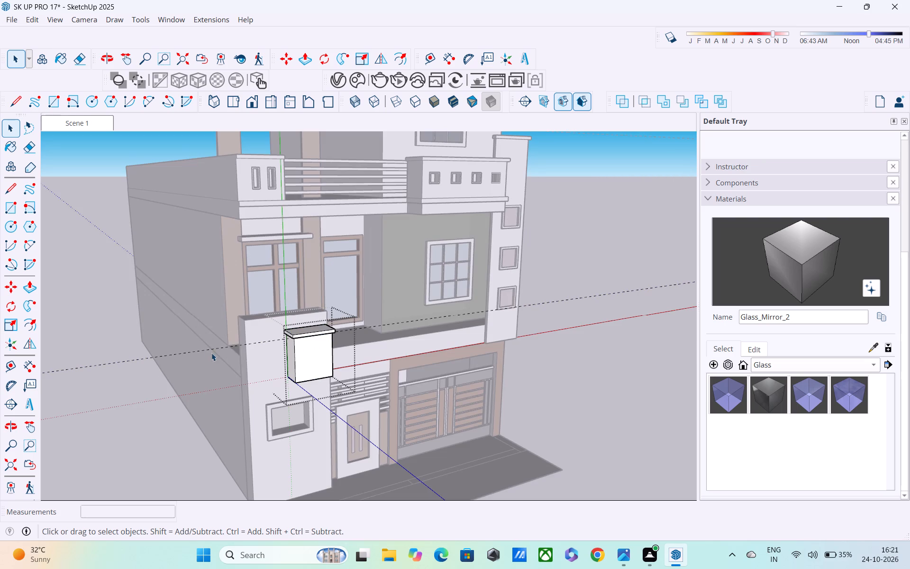
left_click(193, 353)
key("Delete")
scroll(300, 240, "down", 5)
left_click(542, 224)
middle_click_drag(363, 302, 189, 282)
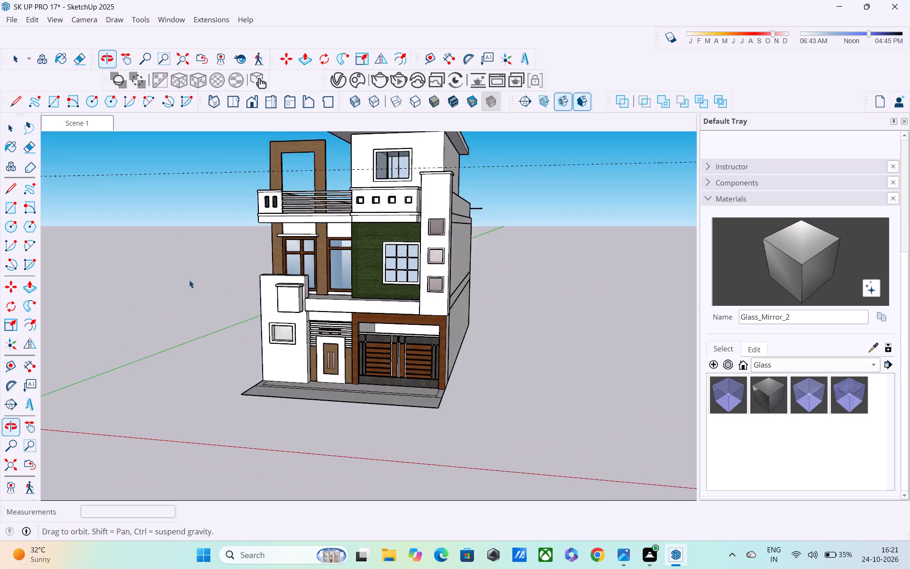
Inside the projecting box's group, draw a vertical rectangle about 5" wide and 2' 1" tall near the front face's left side.
scroll(305, 312, "up", 8)
middle_click_drag(274, 281, 179, 253)
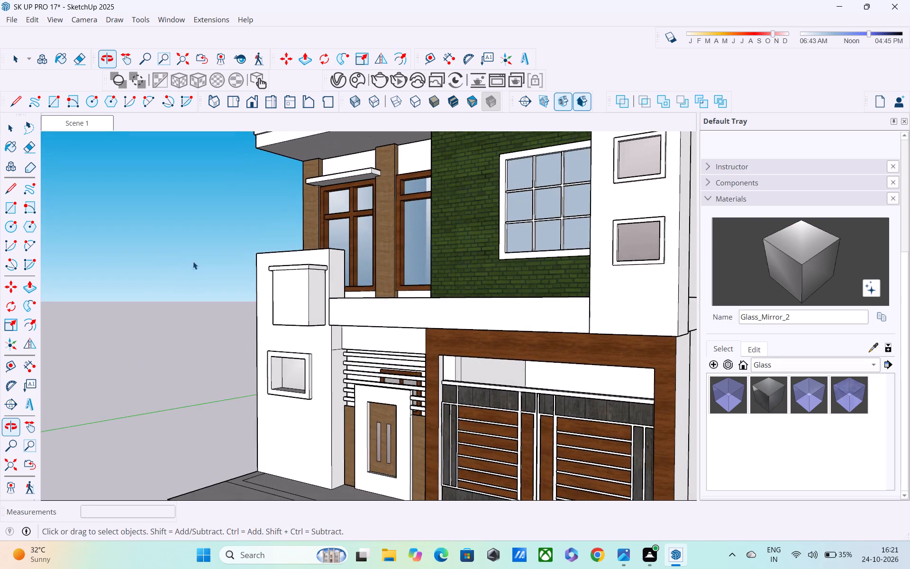
scroll(249, 295, "up", 2)
middle_click_drag(325, 294, 361, 287)
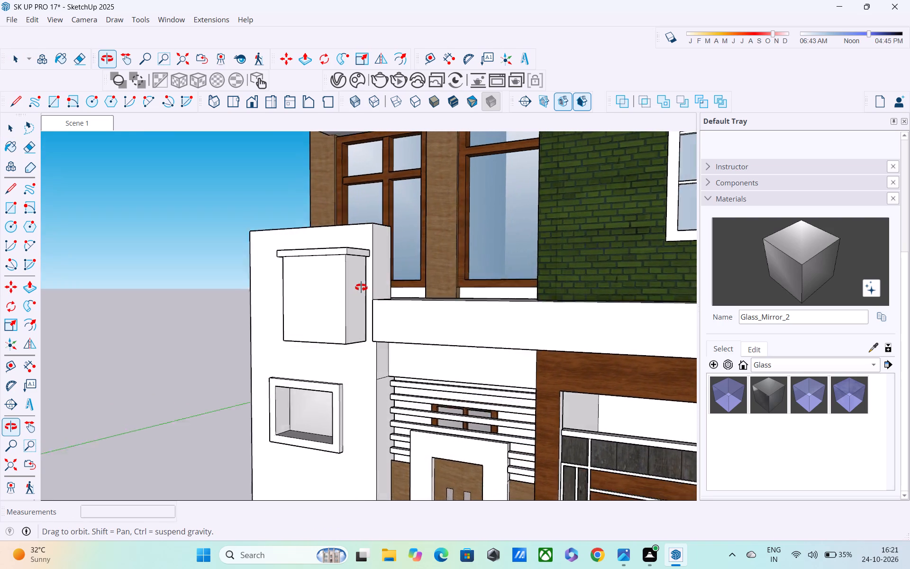
middle_click_drag(361, 287, 364, 280)
scroll(343, 309, "up", 1)
middle_click_drag(341, 308, 469, 321)
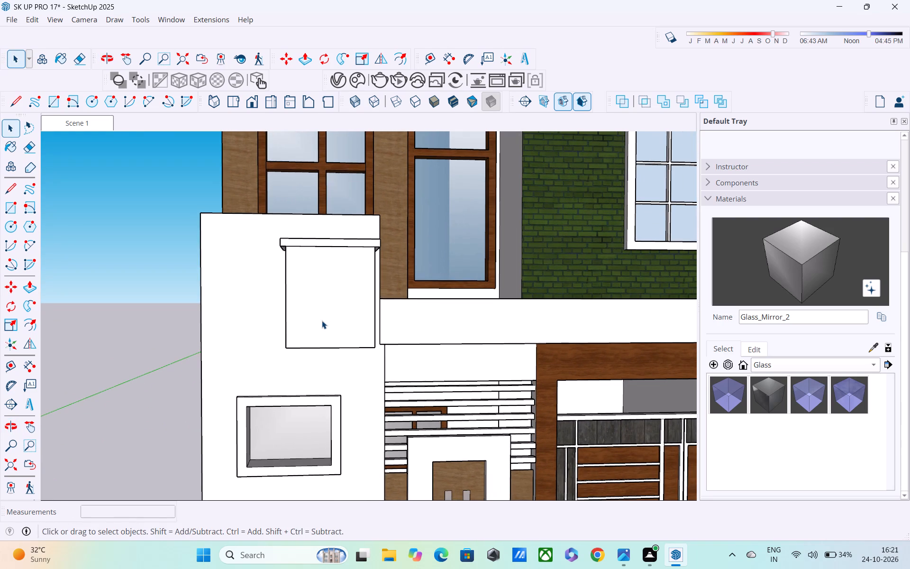
double_click(316, 313)
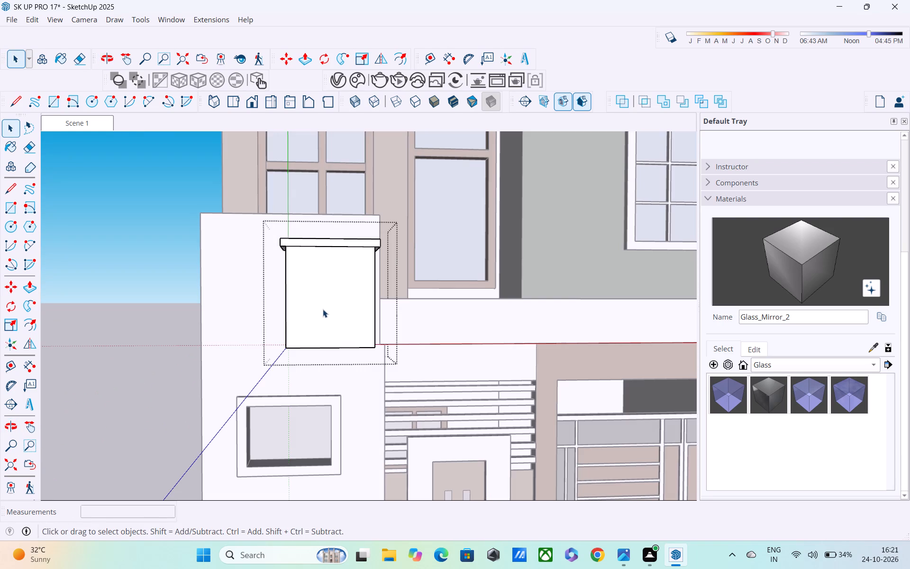
key("r")
middle_click_drag(311, 277, 309, 269)
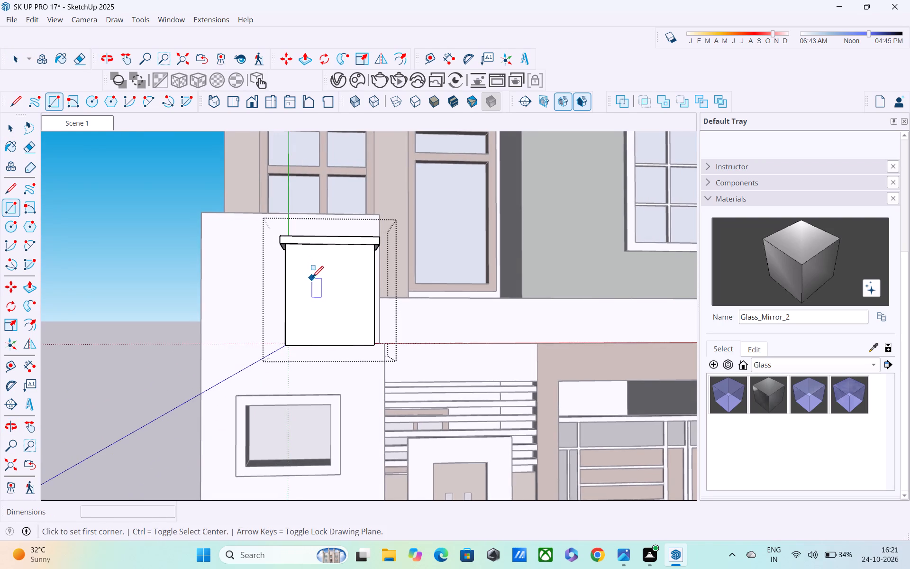
middle_click_drag(312, 278, 385, 318)
scroll(376, 299, "up", 5)
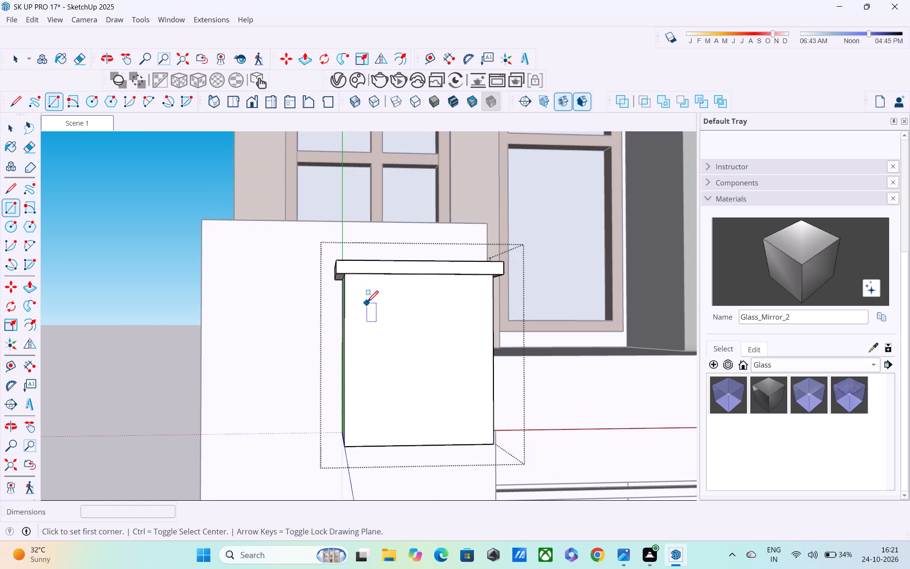
left_click(367, 303)
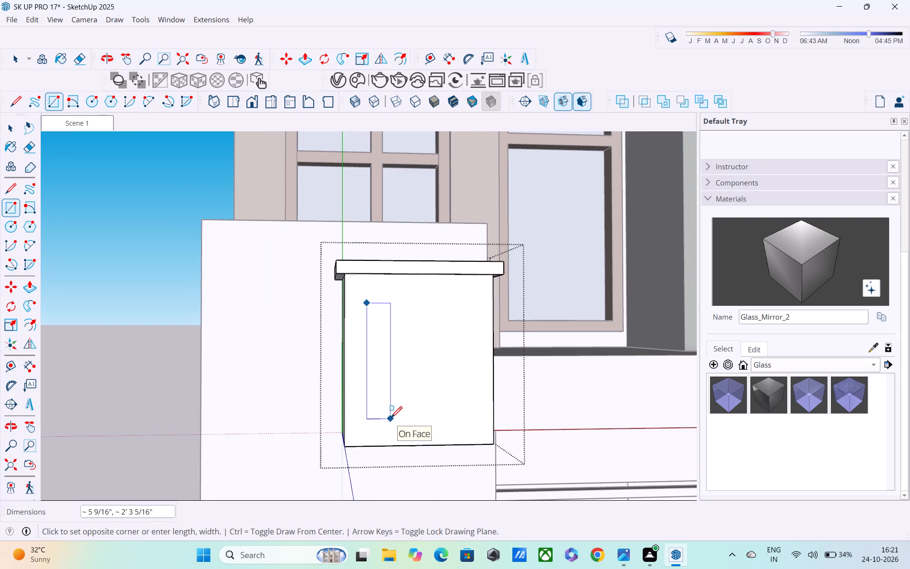
left_click(388, 411)
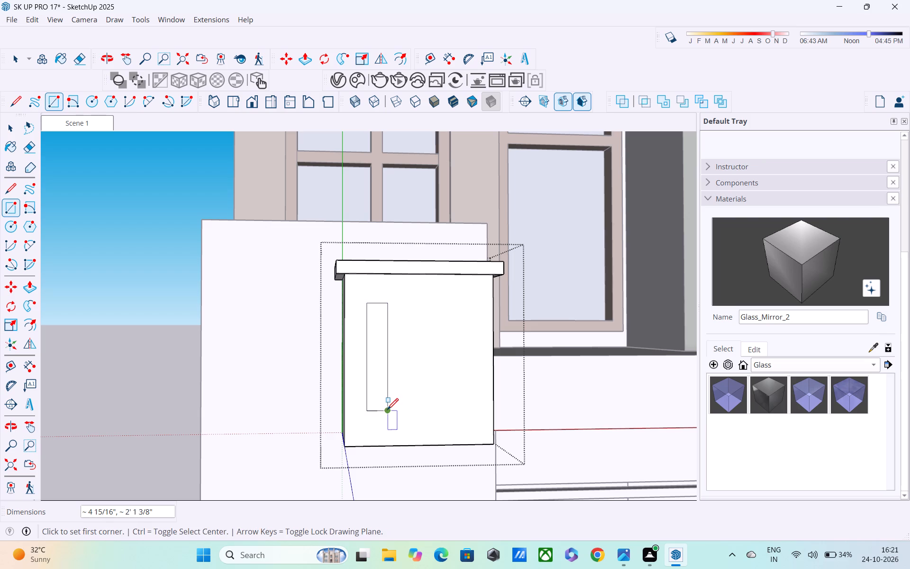
Copy the rectangle's four edges about 1' 9" across the front face and divide the spacing by 2, making three equal slots.
key("space")
double_click(389, 389)
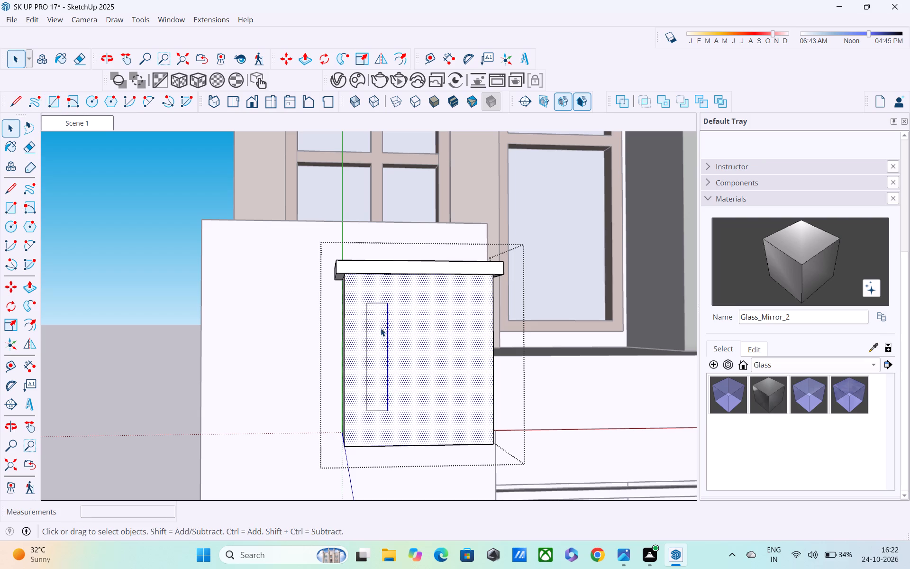
left_click(419, 322)
left_click(408, 303)
left_click(402, 305)
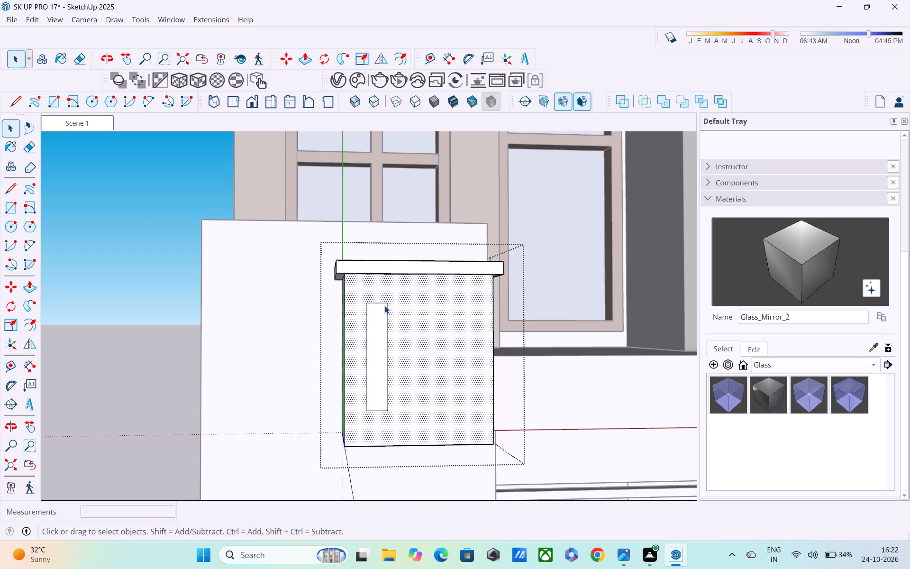
left_click(383, 303)
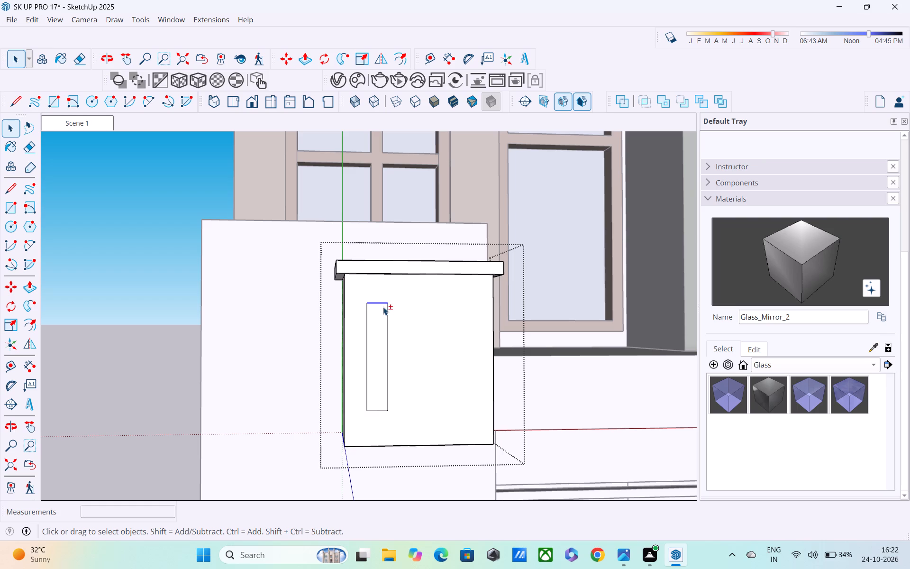
left_click(388, 347, "shift")
left_click(368, 353, "shift")
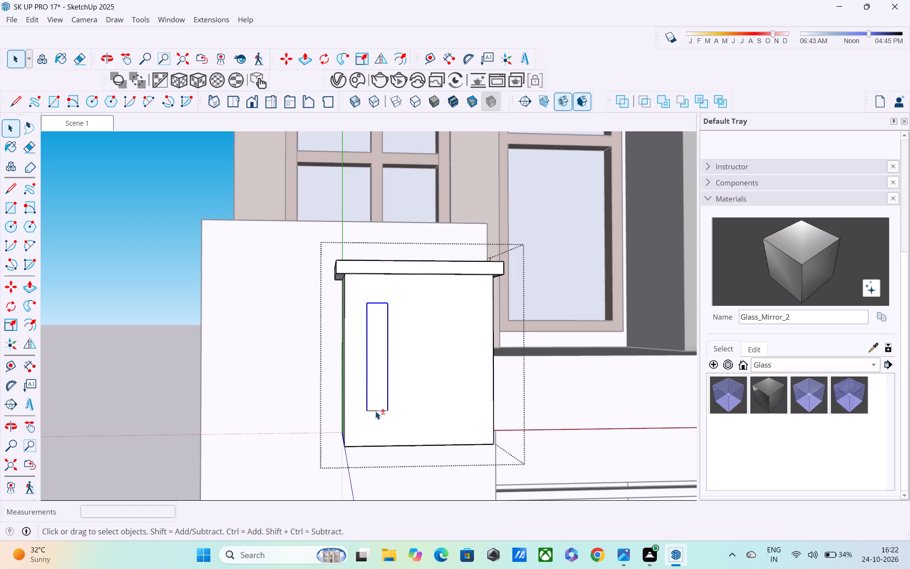
left_click(375, 411, "shift")
key("m")
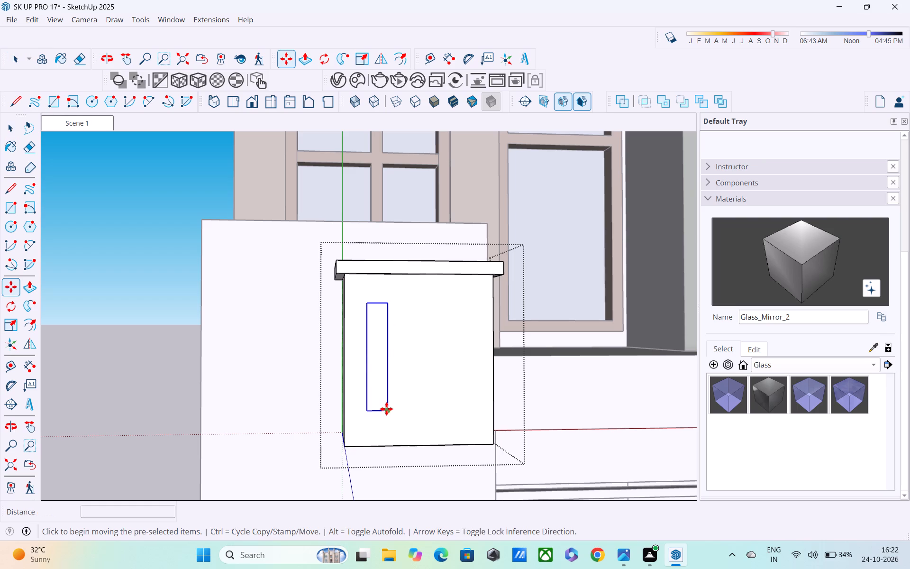
left_click(389, 411)
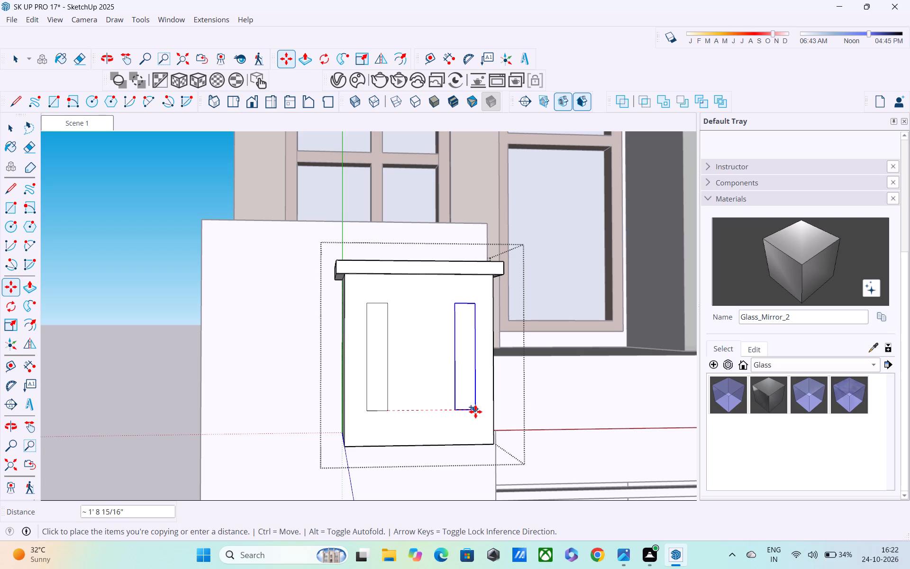
left_click(476, 412)
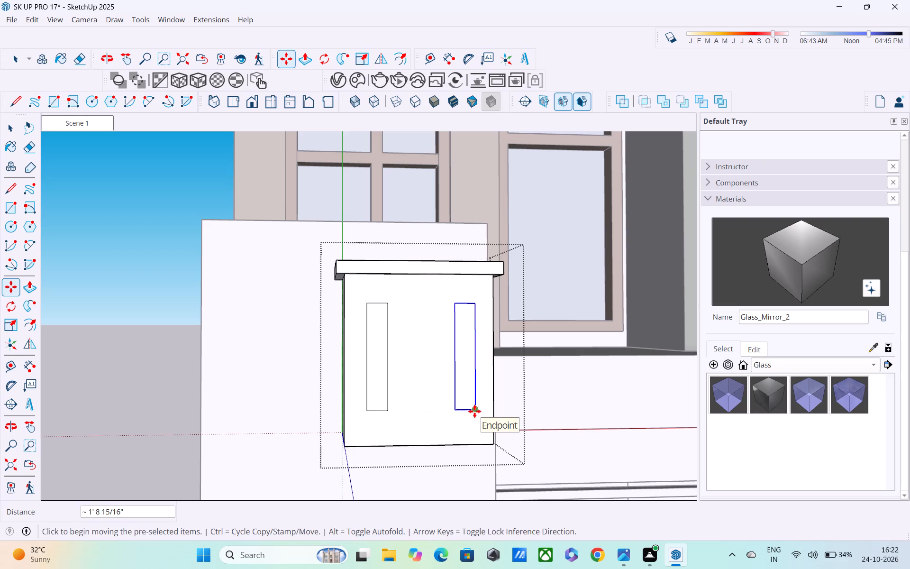
type("/2")
key("Return")
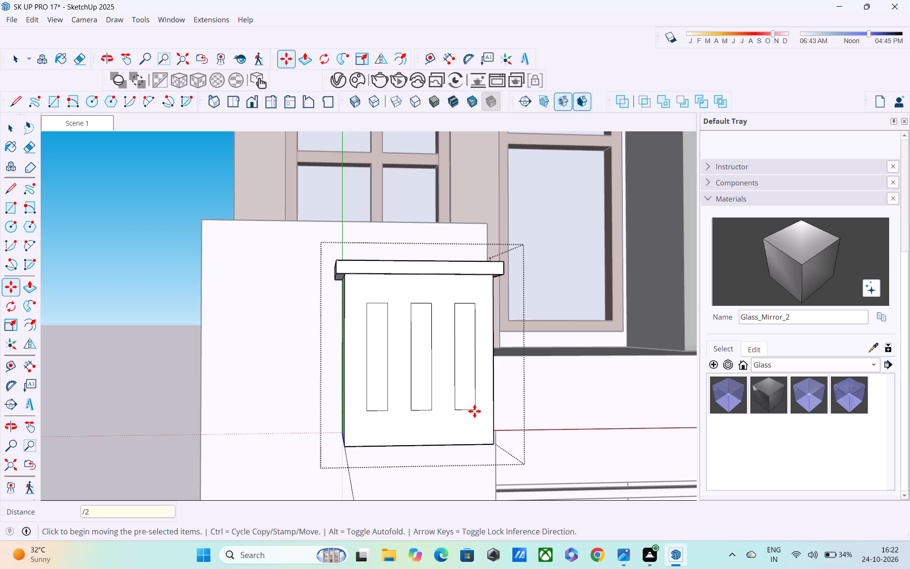
Recess all three vertical rectangles 3" into the box's front face with Push/Pull.
scroll(527, 452, "up", 2)
key("space")
middle_click_drag(527, 452, 419, 464)
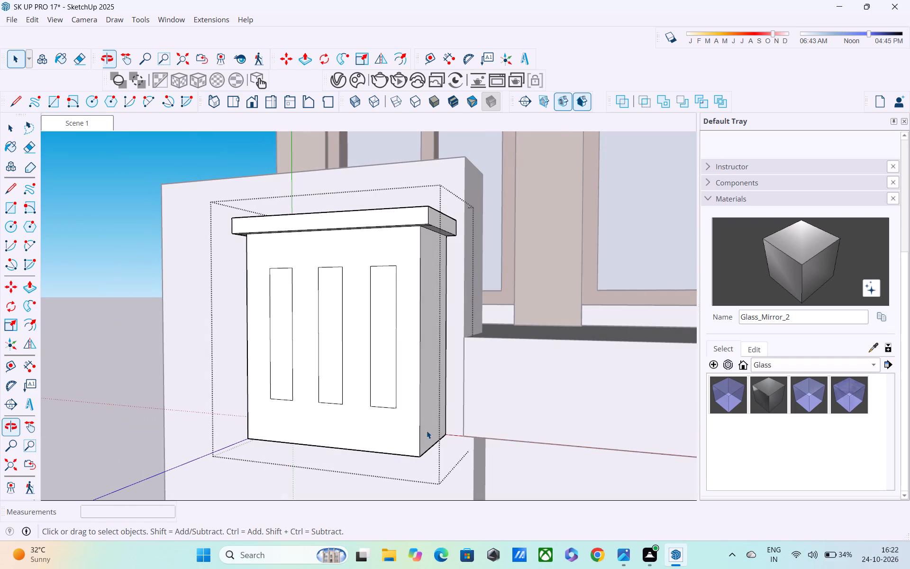
key("p")
left_click(387, 379)
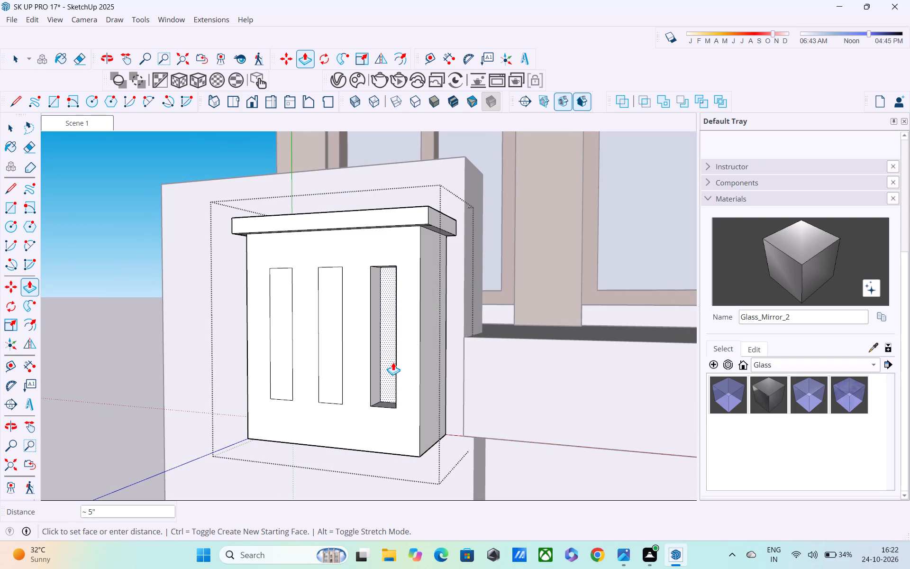
type("3\"")
key("Return")
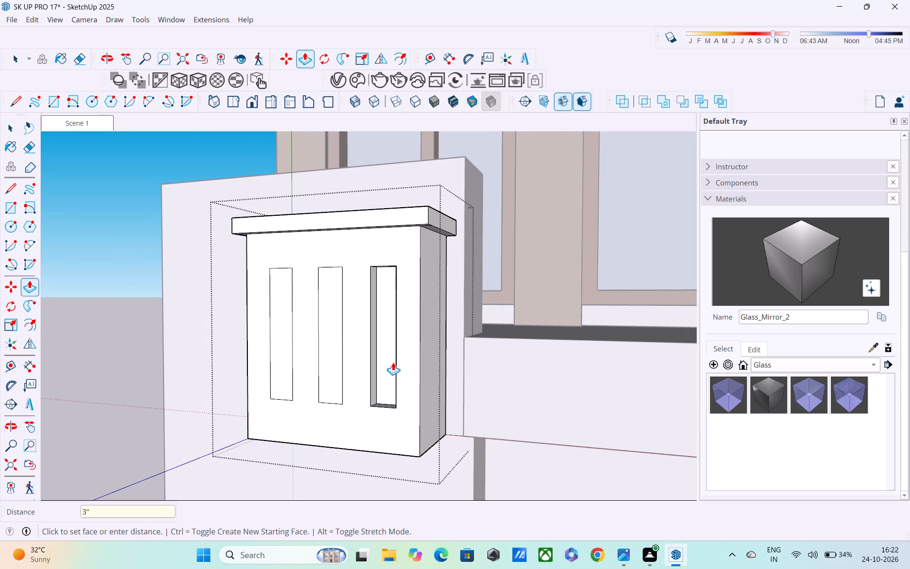
double_click(333, 339)
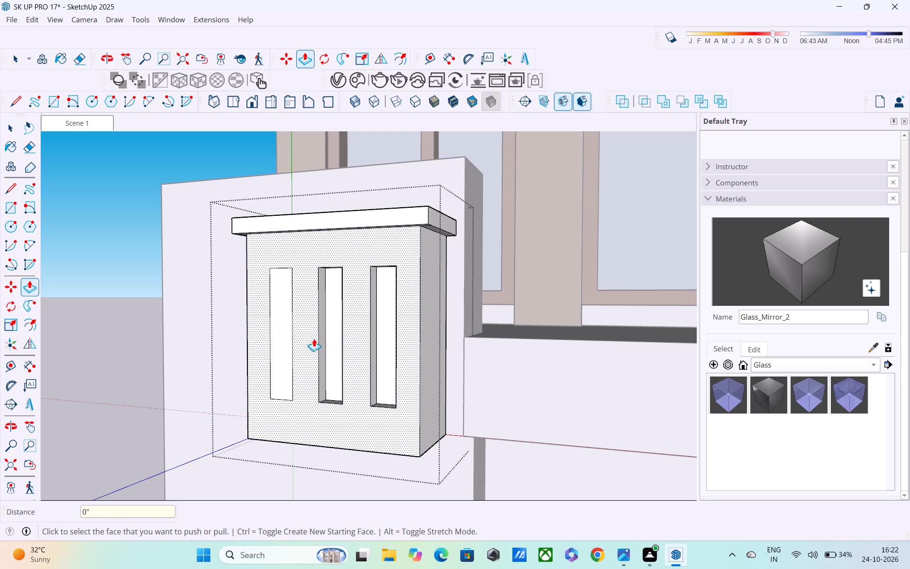
double_click(282, 308)
Close the box's group and examine the slotted box within the façade from several angles.
middle_click_drag(288, 312, 385, 318)
scroll(400, 293, "down", 5)
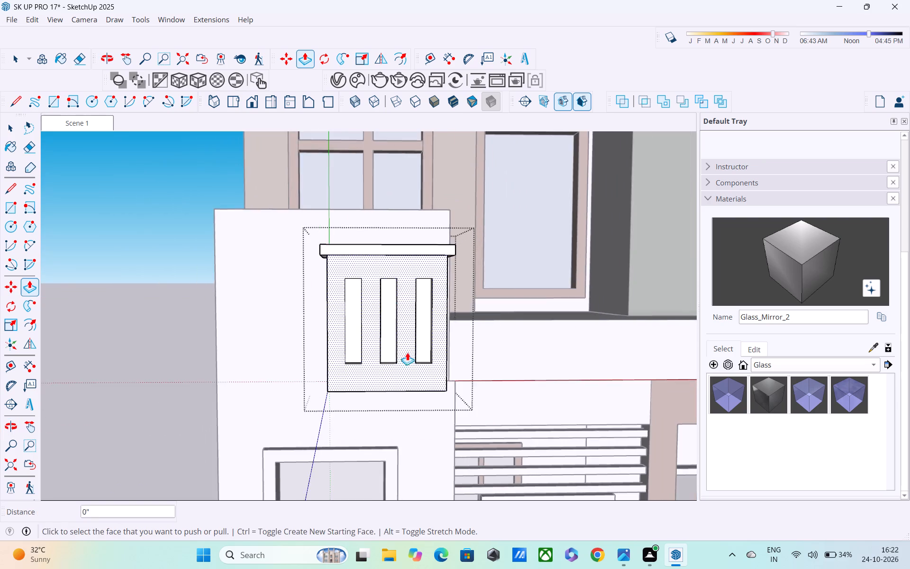
middle_click_drag(407, 352, 382, 370)
scroll(381, 358, "down", 2)
middle_click_drag(385, 358, 420, 346)
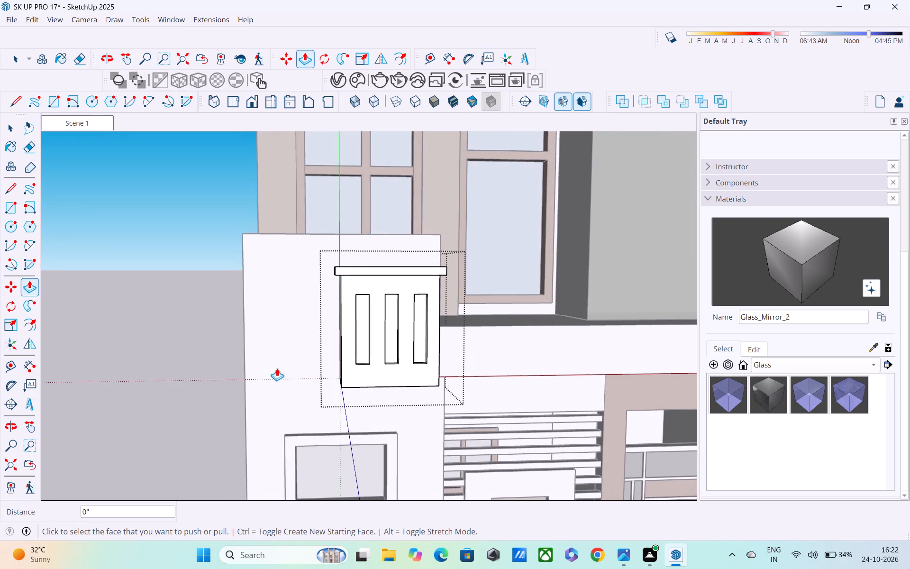
scroll(265, 356, "down", 4)
key("space")
left_click(134, 291)
middle_click_drag(315, 374, 427, 369)
scroll(464, 363, "down", 5)
middle_click_drag(450, 379, 444, 379)
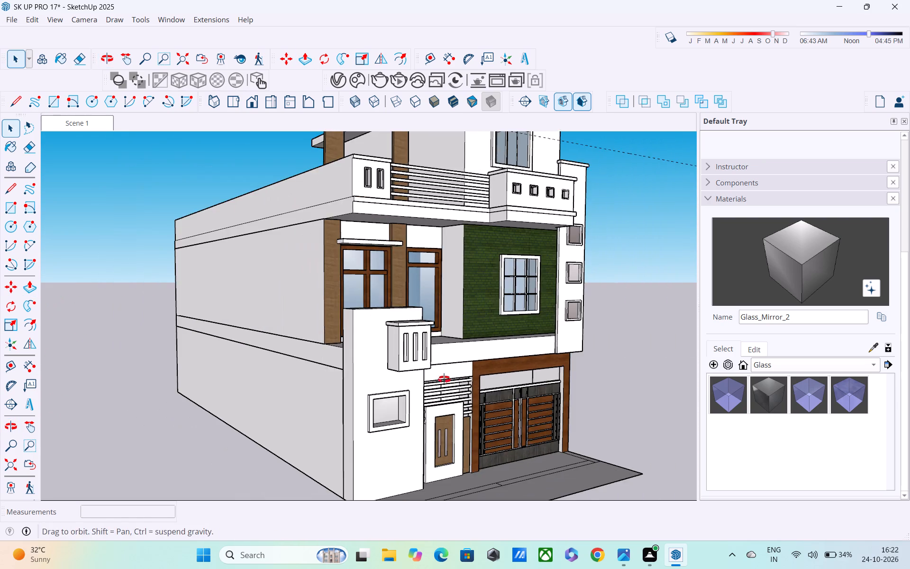
middle_click_drag(444, 379, 384, 373)
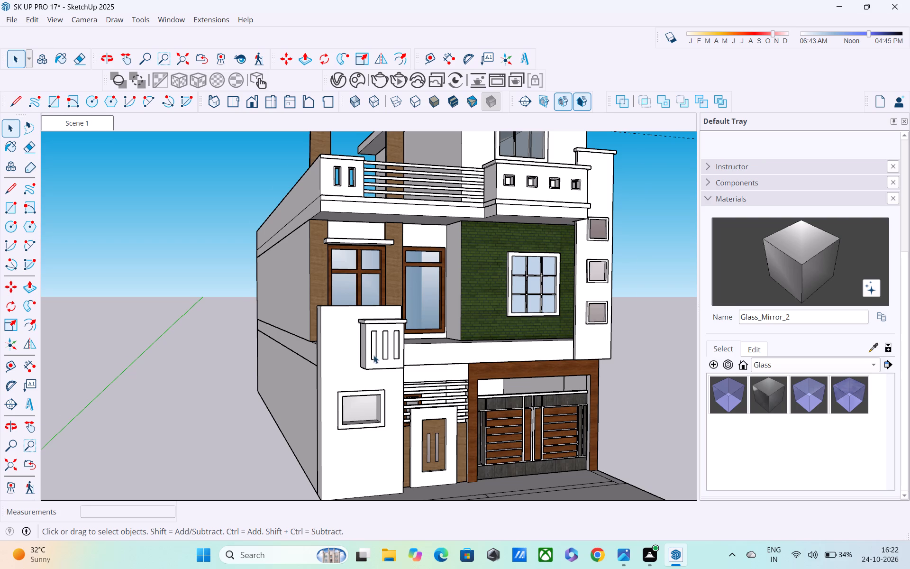
scroll(373, 355, "up", 1)
scroll(362, 317, "down", 2)
middle_click_drag(376, 338, 315, 344)
scroll(341, 352, "up", 4)
middle_click_drag(381, 337, 348, 334)
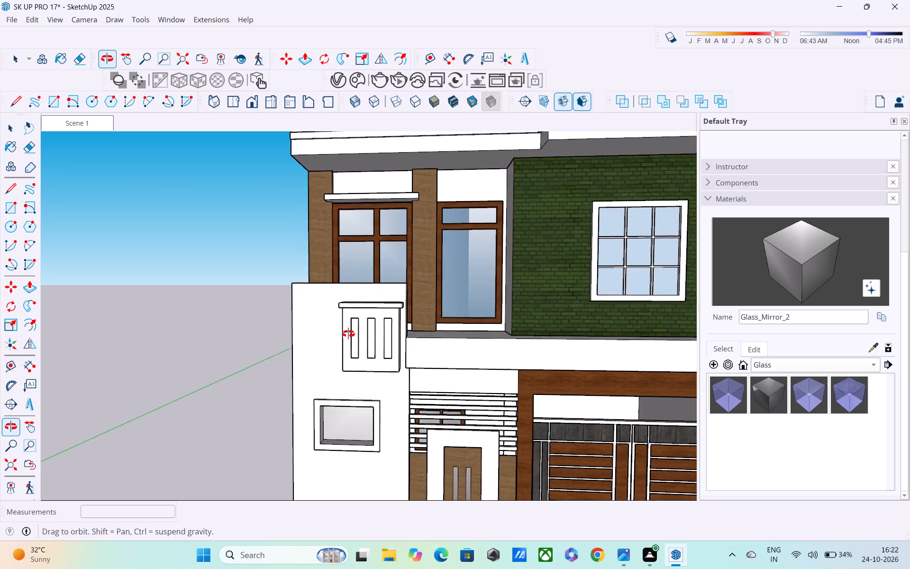
middle_click_drag(348, 334, 335, 332)
scroll(335, 331, "down", 2)
middle_click_drag(336, 335, 292, 319)
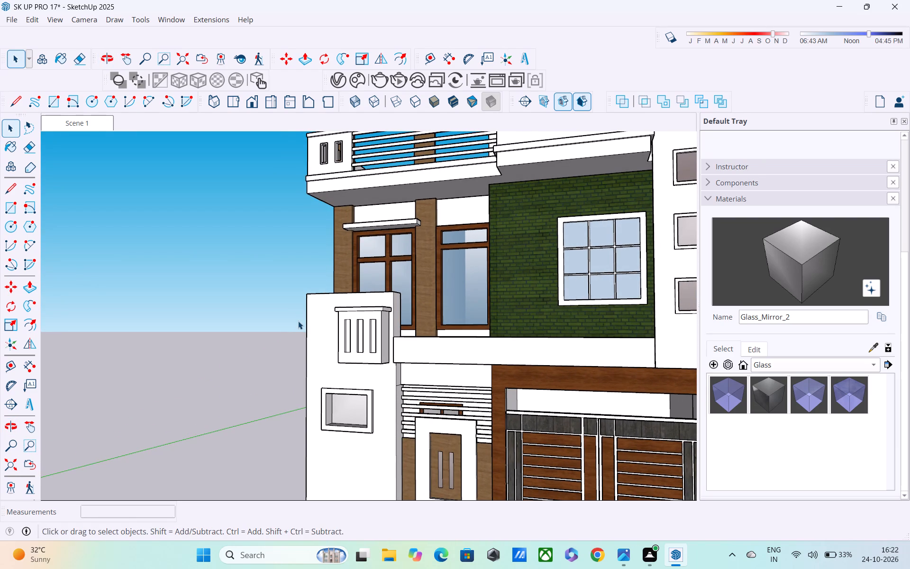
scroll(298, 321, "up", 1)
middle_click_drag(332, 330, 394, 361)
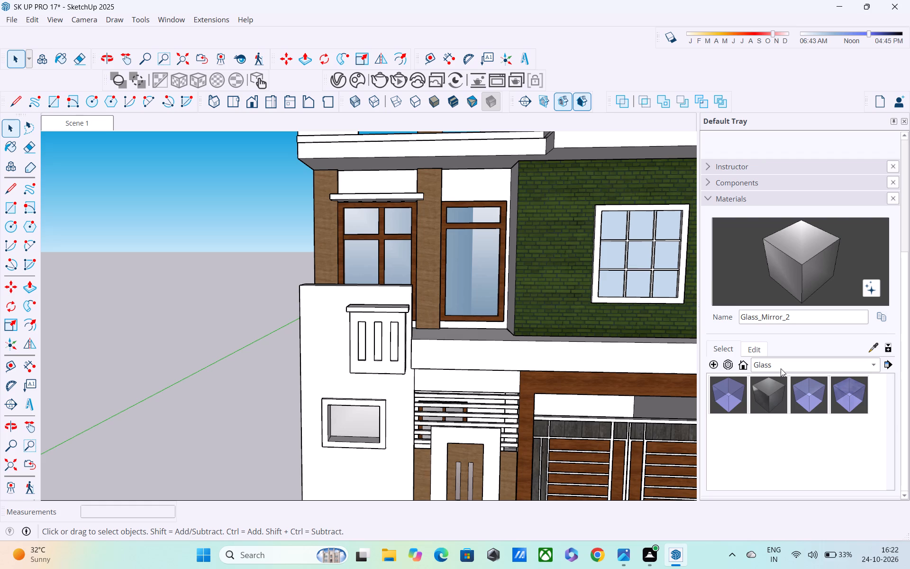
Inside the box's group, paint the front face around the three slots with Plywood_01_1K from the Wood materials.
left_click(781, 368)
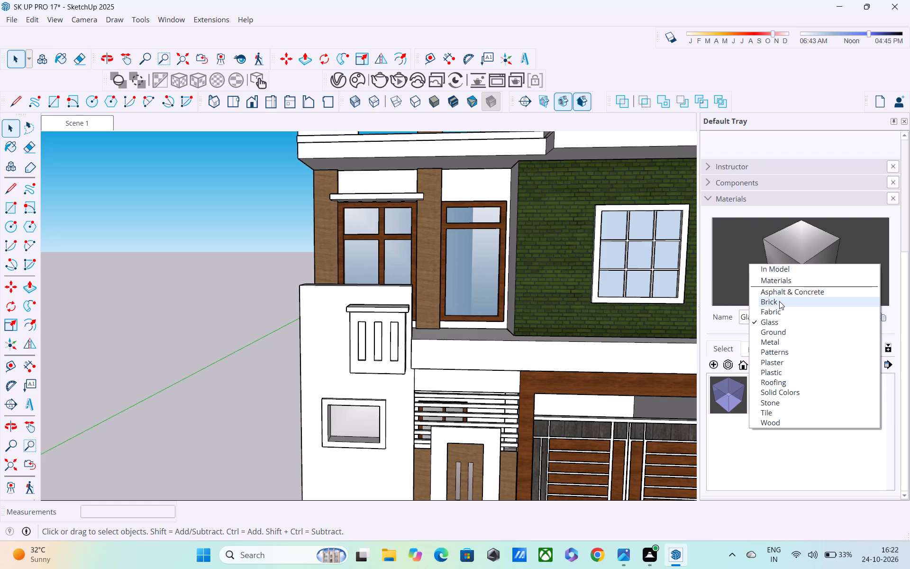
left_click(782, 428)
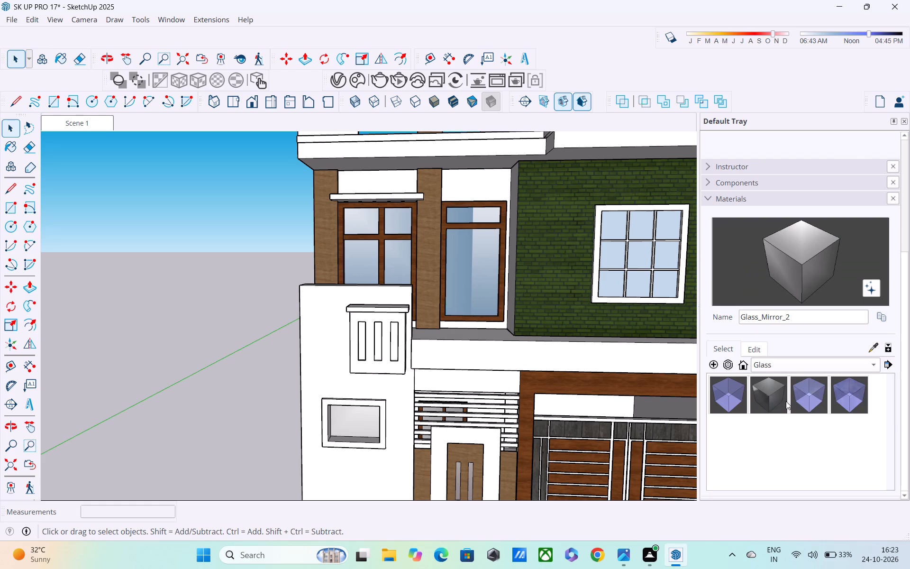
left_click(775, 367)
left_click(774, 364)
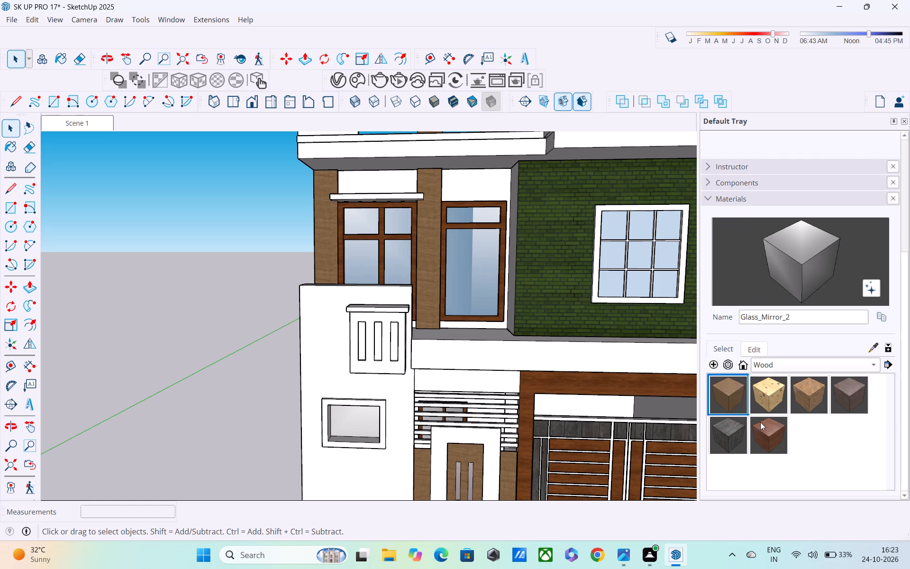
double_click(386, 321)
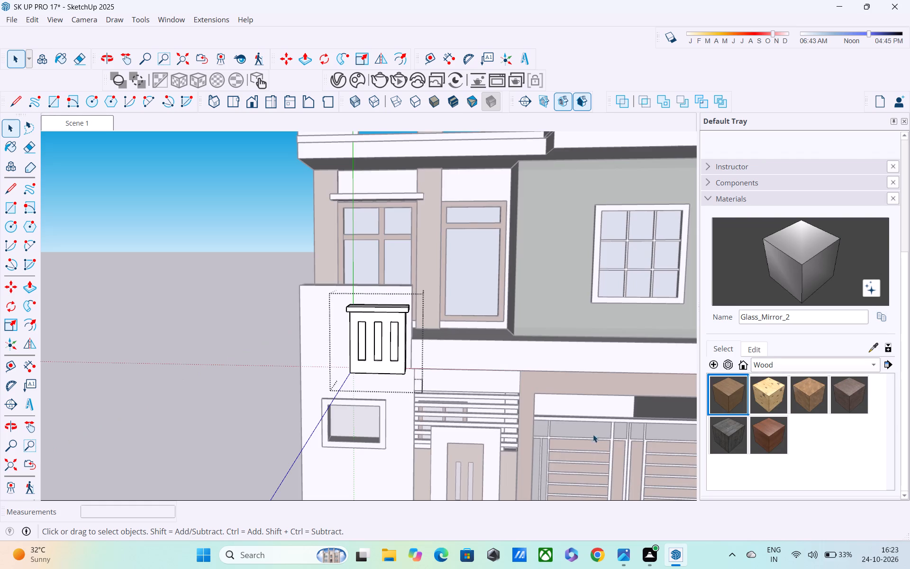
left_click(774, 427)
middle_click_drag(390, 338, 388, 304)
scroll(388, 333, "up", 2)
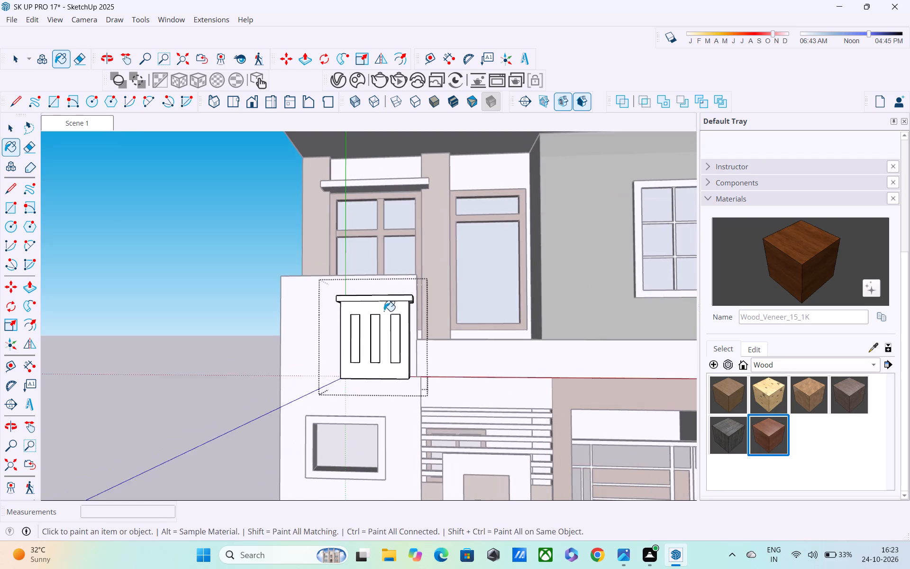
middle_click_drag(384, 320, 382, 298)
scroll(382, 357, "up", 3)
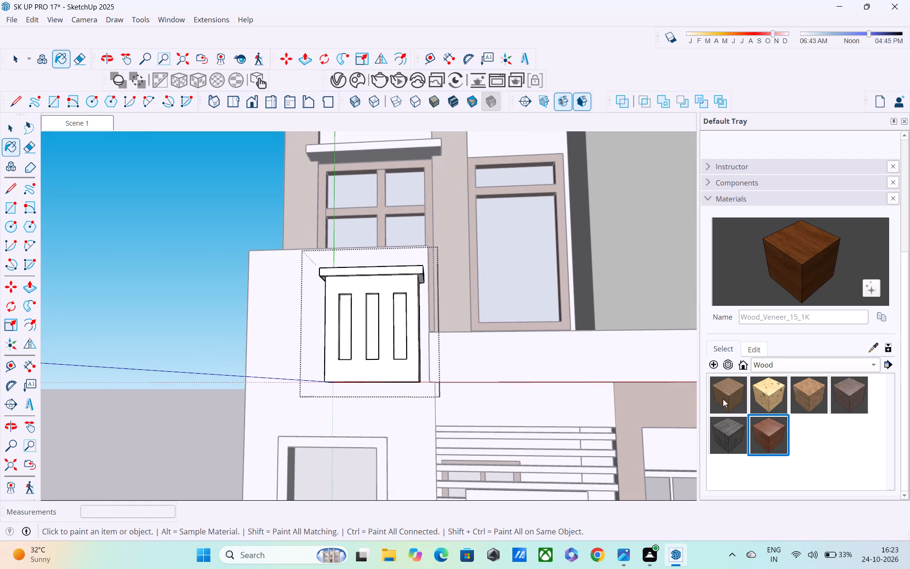
left_click(723, 398)
left_click(373, 373)
middle_click_drag(377, 373, 499, 388)
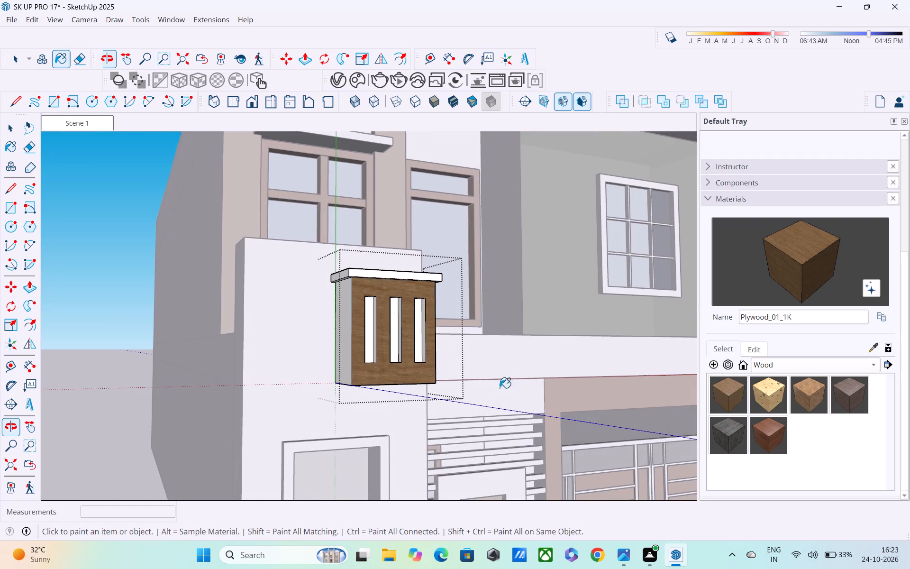
Close the slotted box's group and examine its wood-finished front from several angles.
scroll(472, 408, "up", 1)
scroll(471, 409, "down", 2)
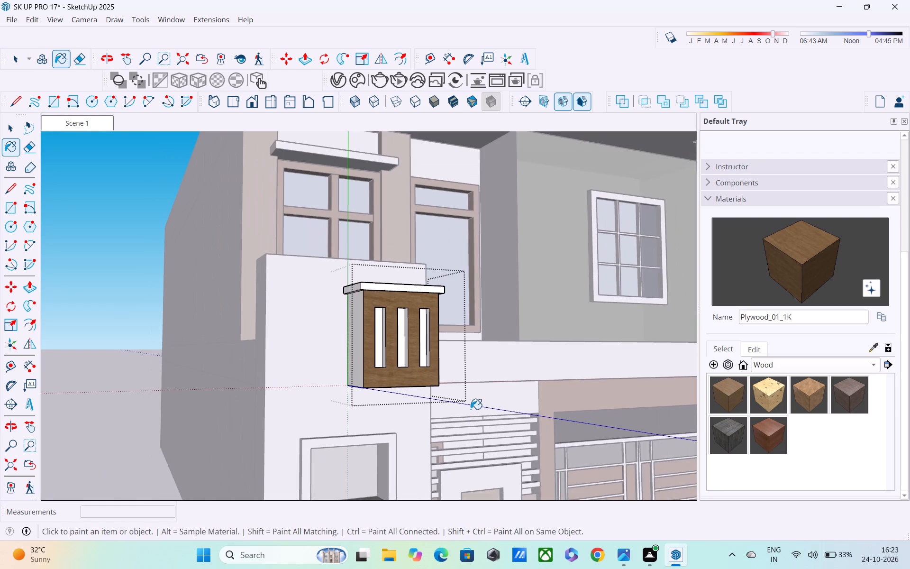
middle_click_drag(455, 409, 378, 415)
scroll(453, 409, "down", 1)
scroll(372, 415, "up", 1)
key("space")
left_click(109, 295)
middle_click_drag(391, 422, 319, 404)
scroll(484, 350, "up", 3)
Copy the slotted box about 8' 8 3/4" along the red axis to the near end of the gate's wooden frame.
double_click(369, 387)
middle_click_drag(390, 403, 413, 434)
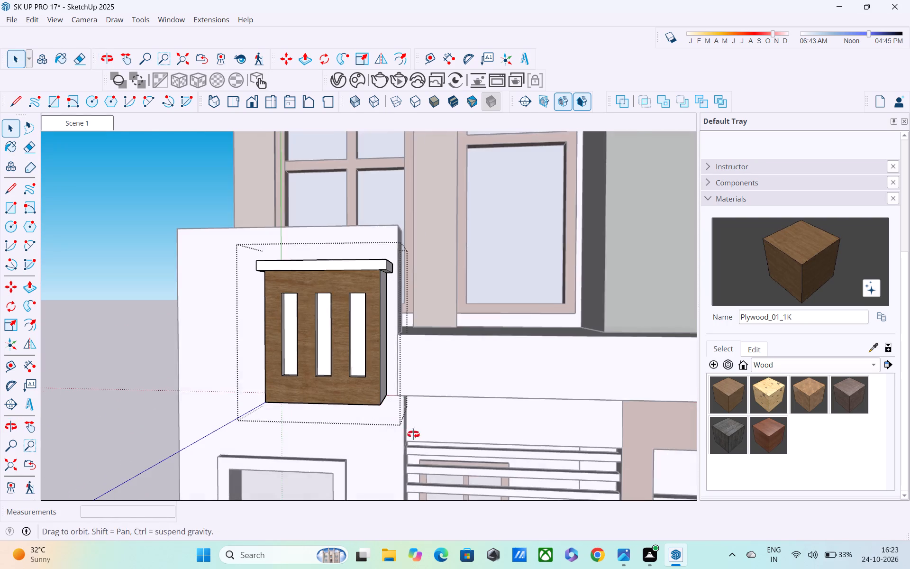
middle_click_drag(413, 434, 411, 434)
left_click(163, 278)
key("m")
middle_click_drag(349, 401, 454, 410)
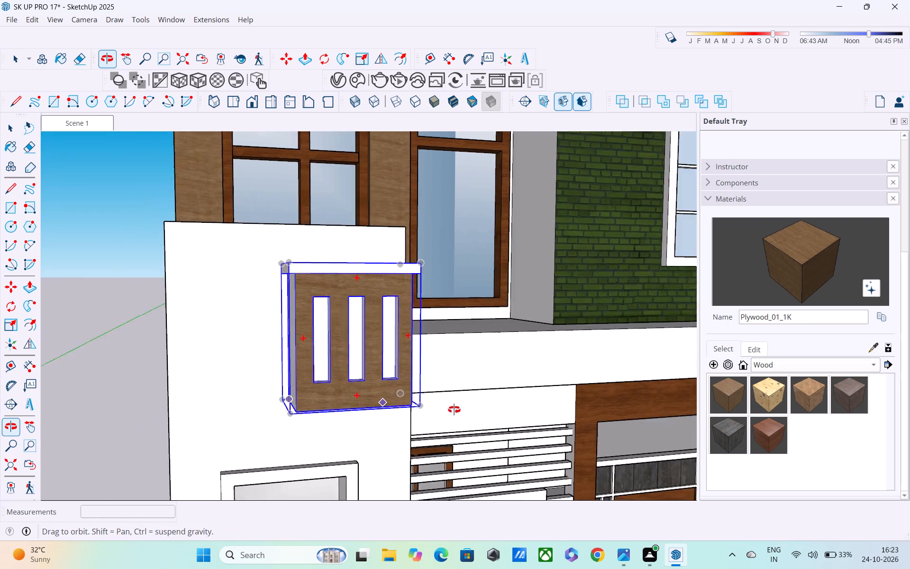
middle_click_drag(454, 410, 563, 400)
left_click(316, 403)
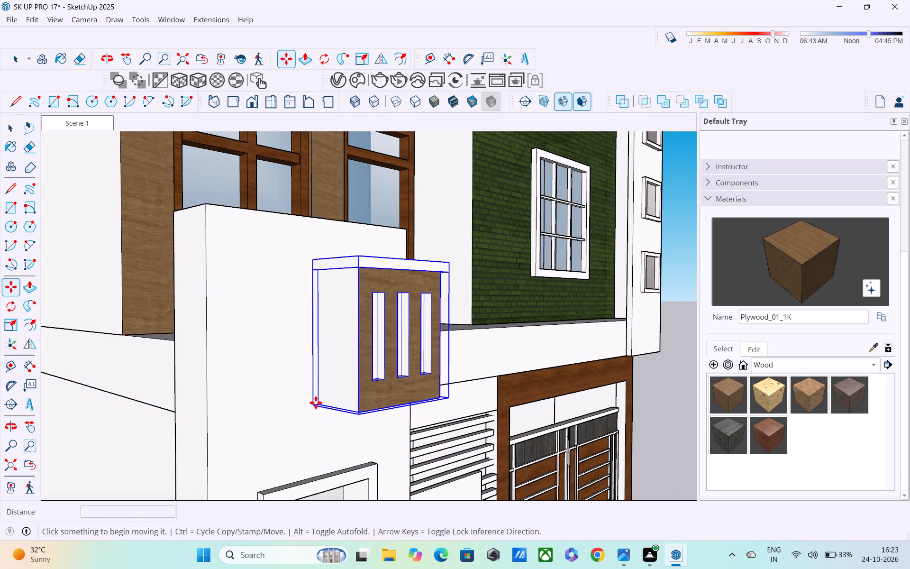
middle_click_drag(522, 379, 446, 384)
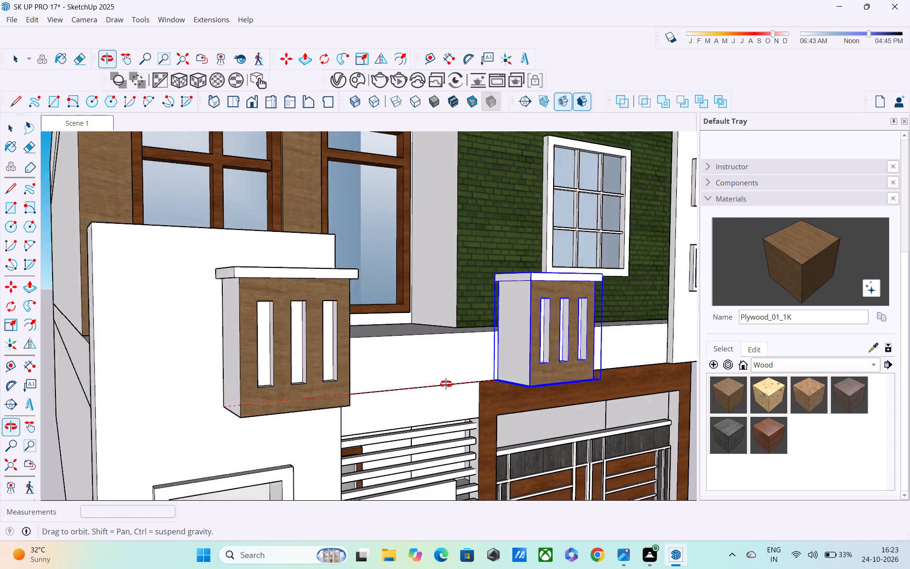
middle_click_drag(446, 384, 396, 386)
middle_click_drag(458, 377, 399, 380)
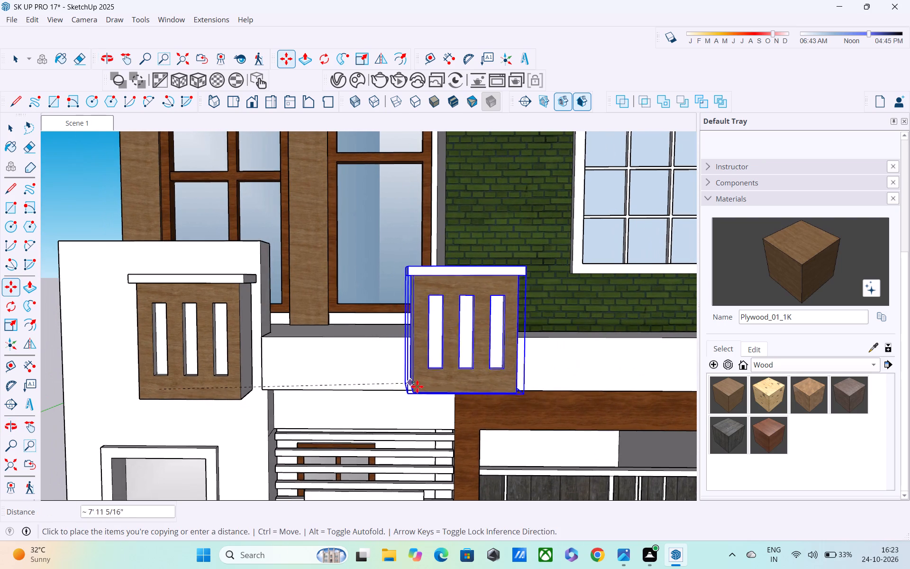
middle_click_drag(459, 389, 595, 365)
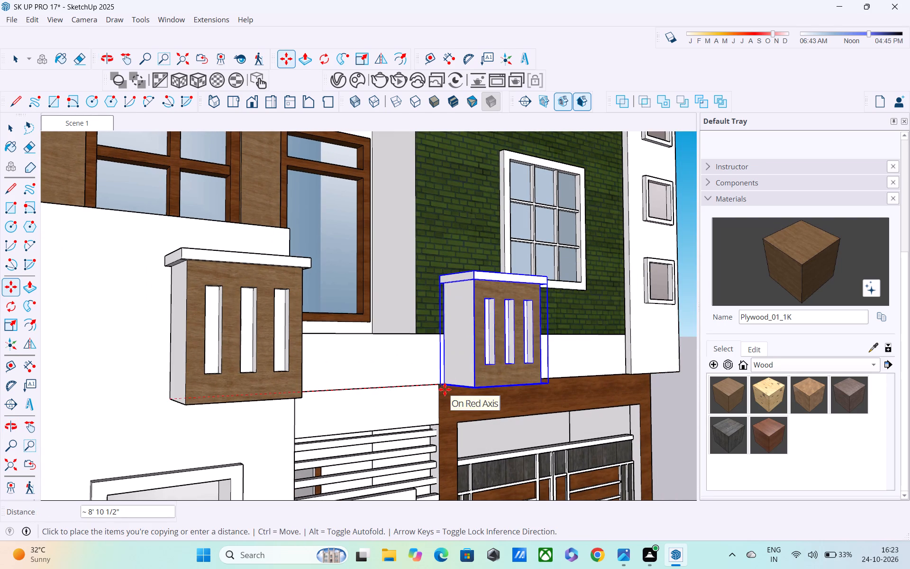
scroll(438, 381, "up", 1)
middle_click_drag(438, 381, 399, 391)
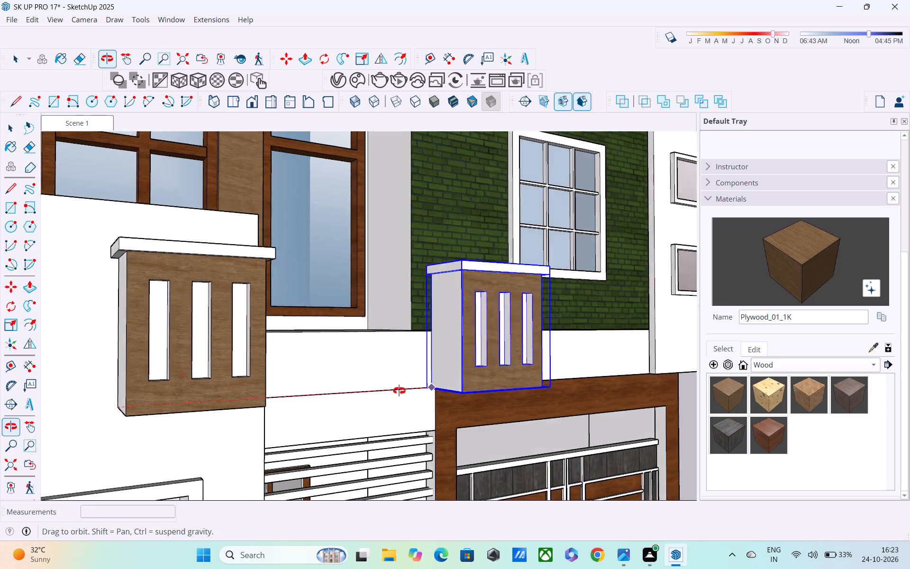
middle_click_drag(399, 391, 333, 397)
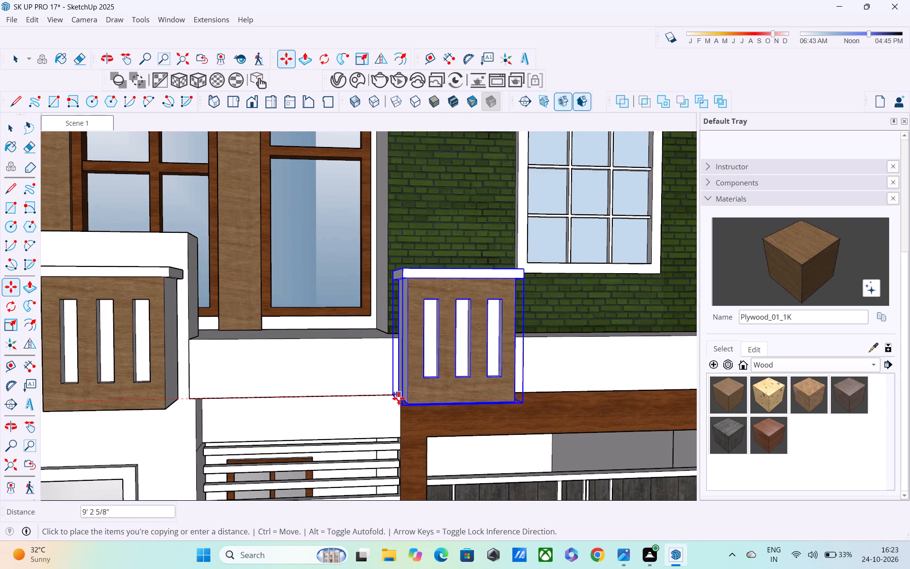
middle_click_drag(394, 396, 399, 400)
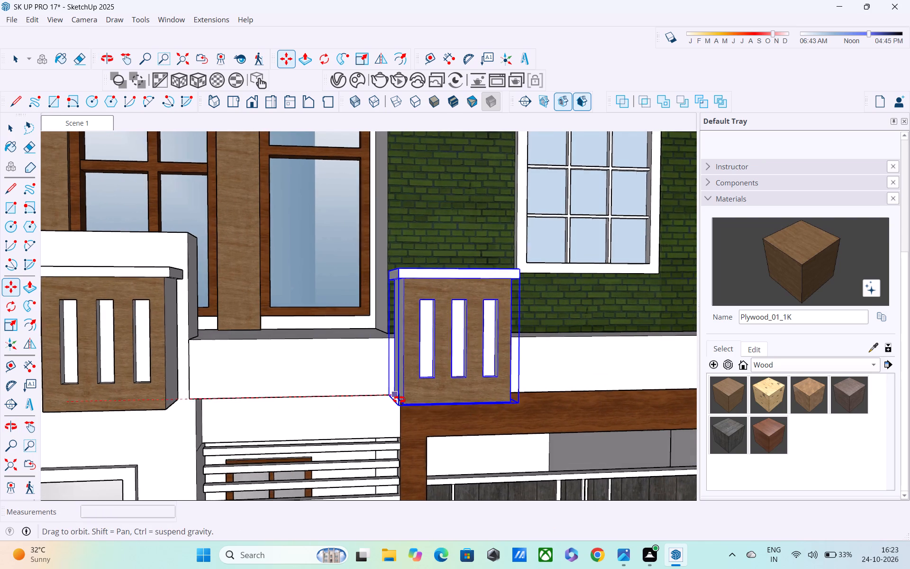
middle_click_drag(399, 400, 537, 391)
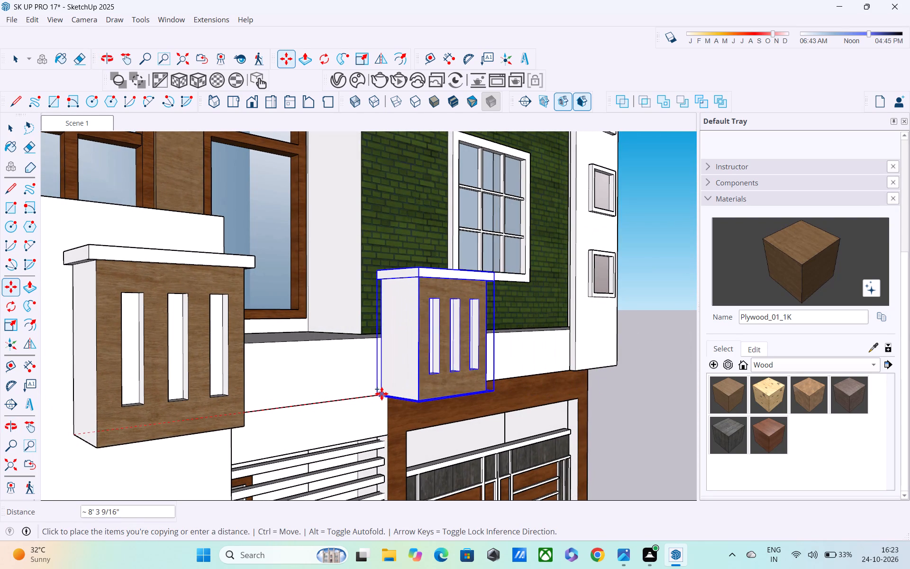
middle_click_drag(390, 395, 320, 443)
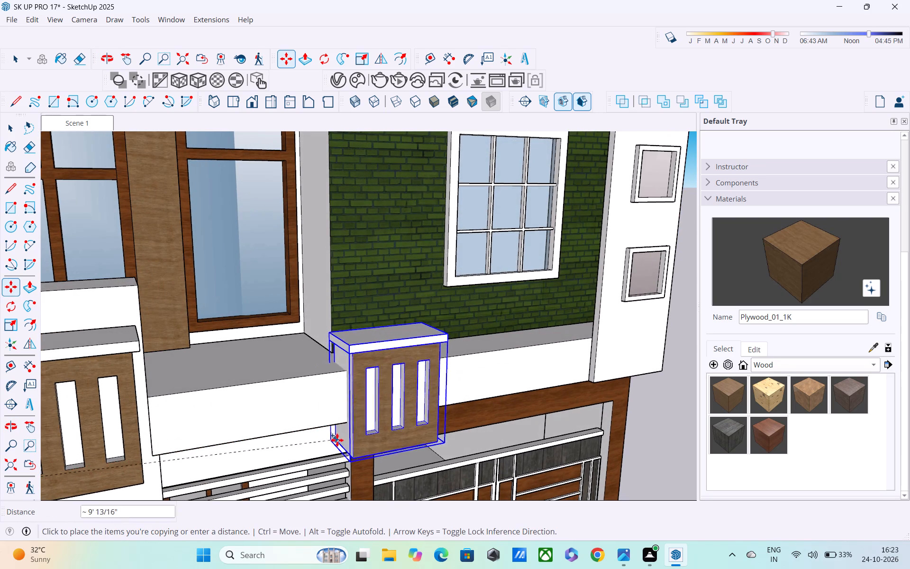
scroll(343, 429, "up", 4)
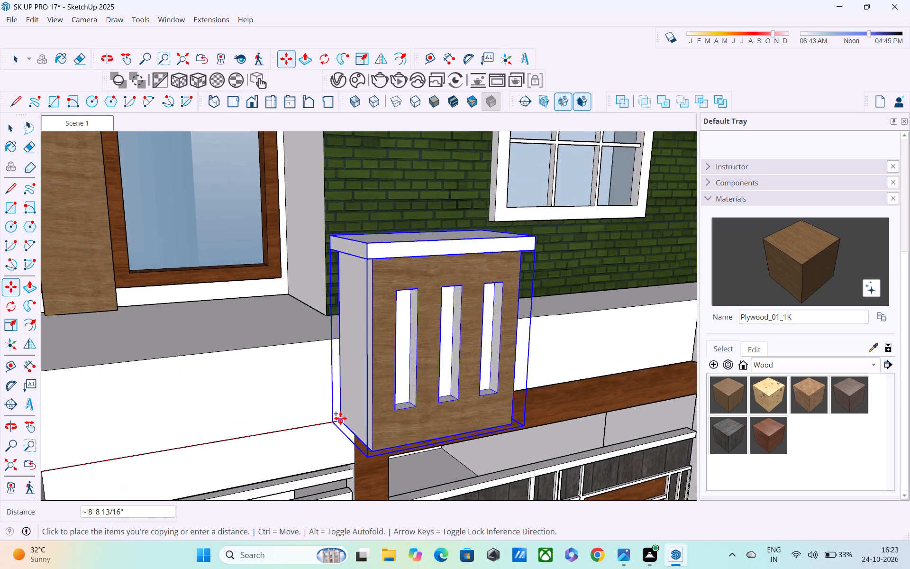
scroll(340, 418, "up", 3)
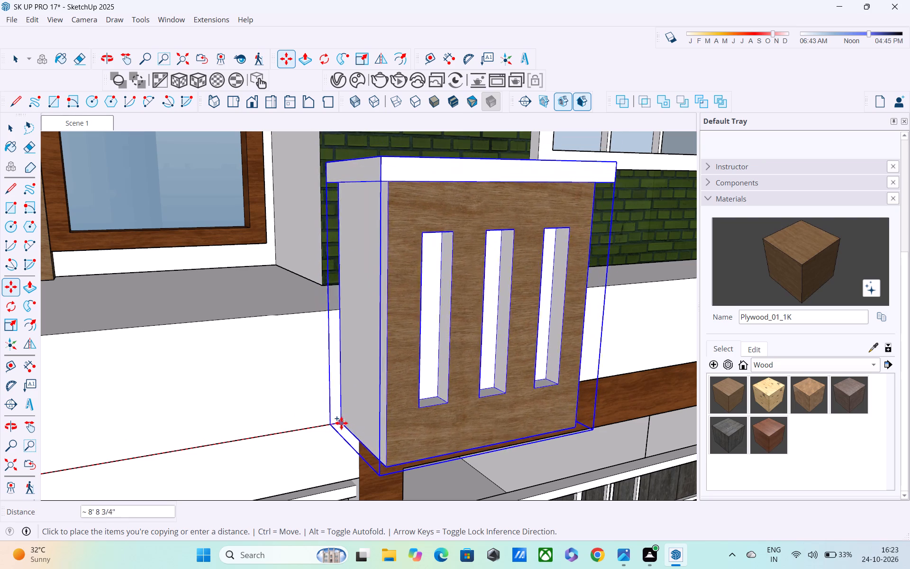
left_click(341, 427)
scroll(343, 435, "down", 3)
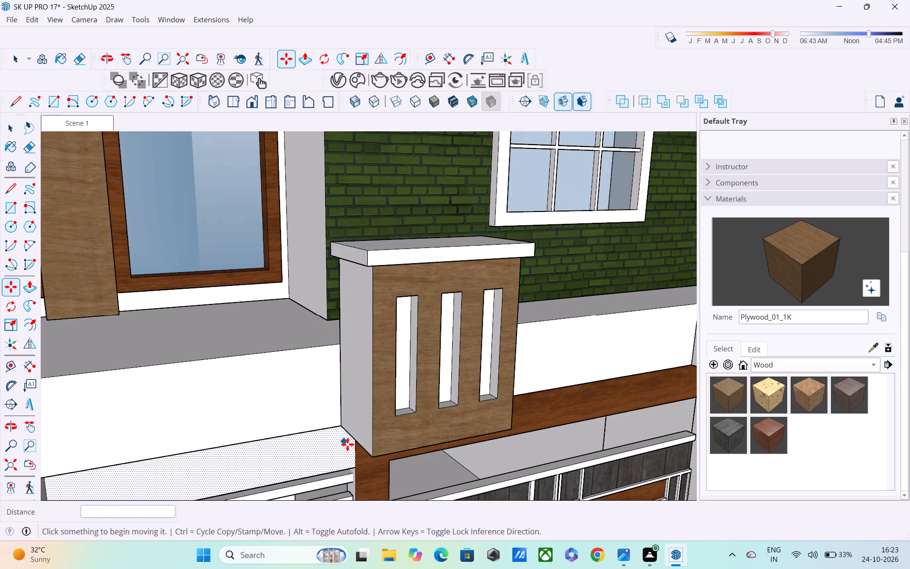
Inside the copied box's group, delete all three recessed slots from the front face.
middle_click_drag(354, 447, 232, 381)
scroll(235, 372, "down", 6)
scroll(332, 369, "down", 2)
middle_click_drag(332, 369, 346, 406)
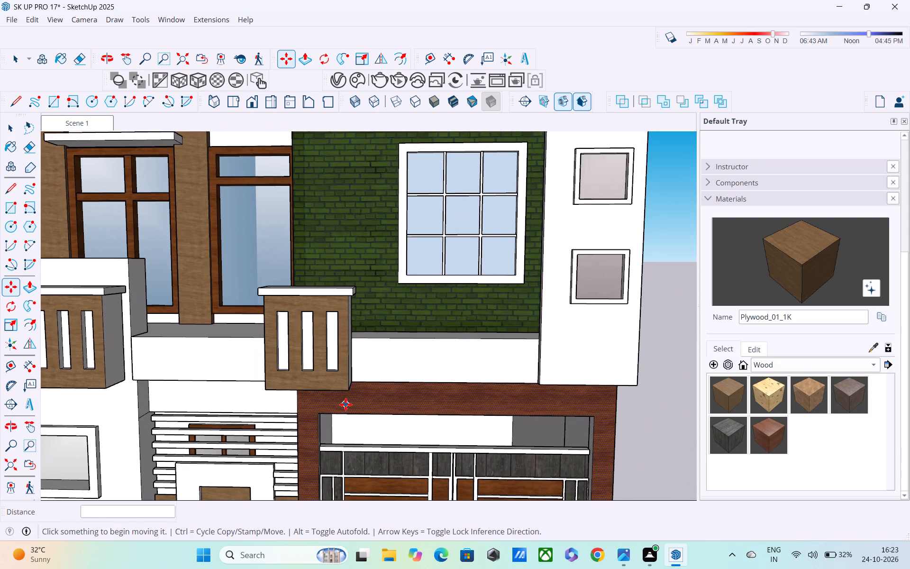
key("space")
scroll(335, 338, "up", 3)
left_click_drag(255, 291, 323, 351)
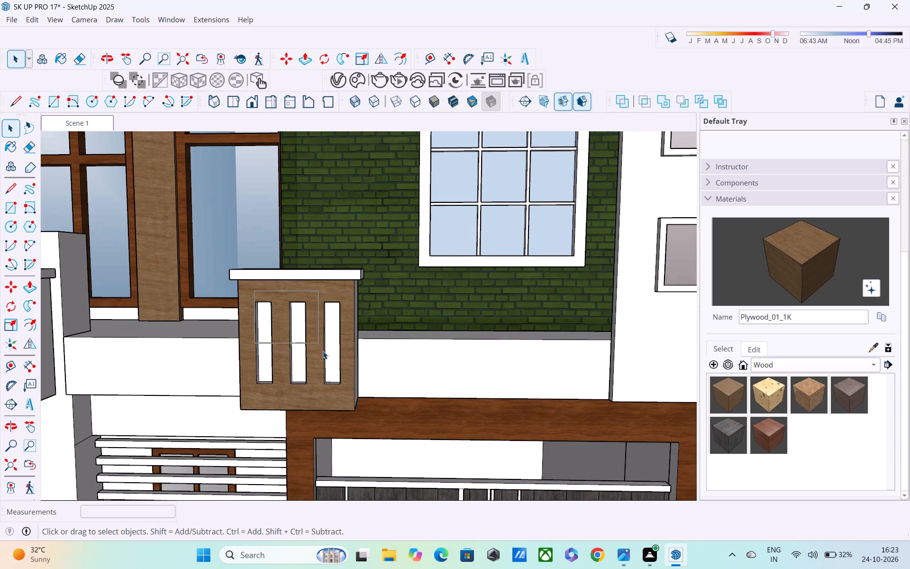
left_click_drag(323, 351, 328, 363)
double_click(323, 396)
left_click_drag(248, 291, 264, 301)
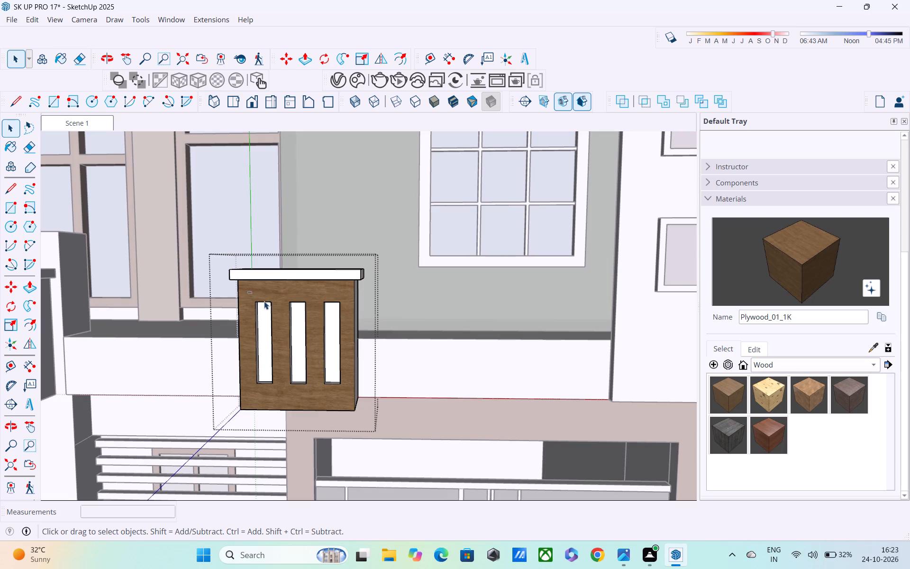
left_click_drag(264, 301, 345, 397)
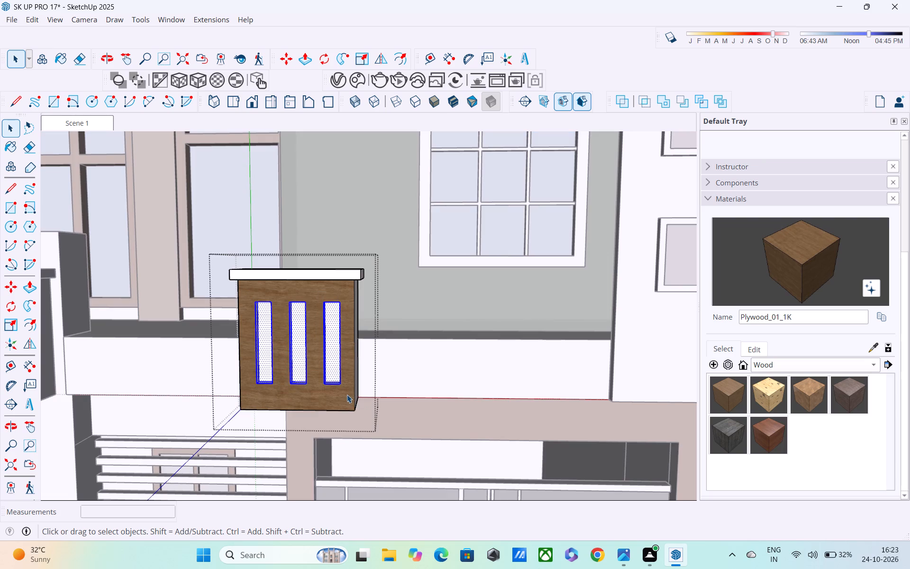
key("Delete")
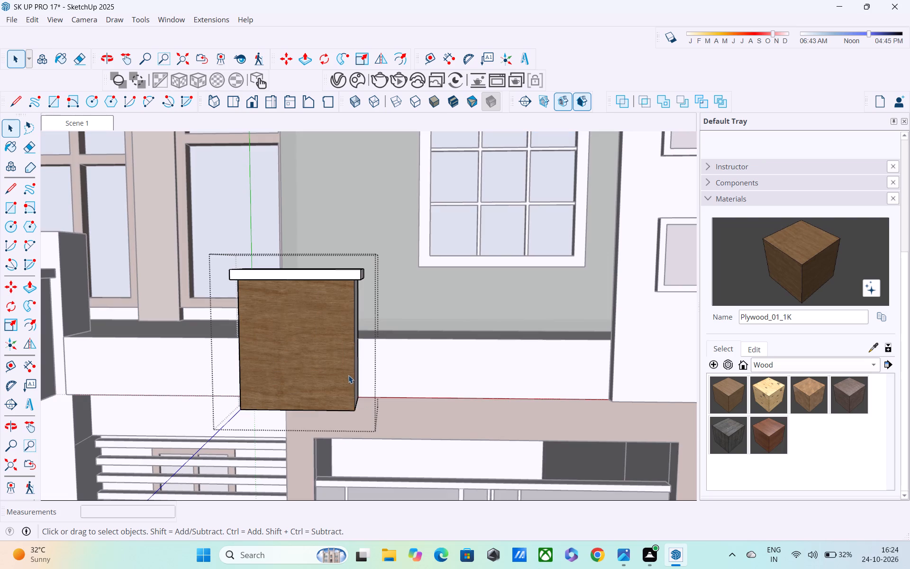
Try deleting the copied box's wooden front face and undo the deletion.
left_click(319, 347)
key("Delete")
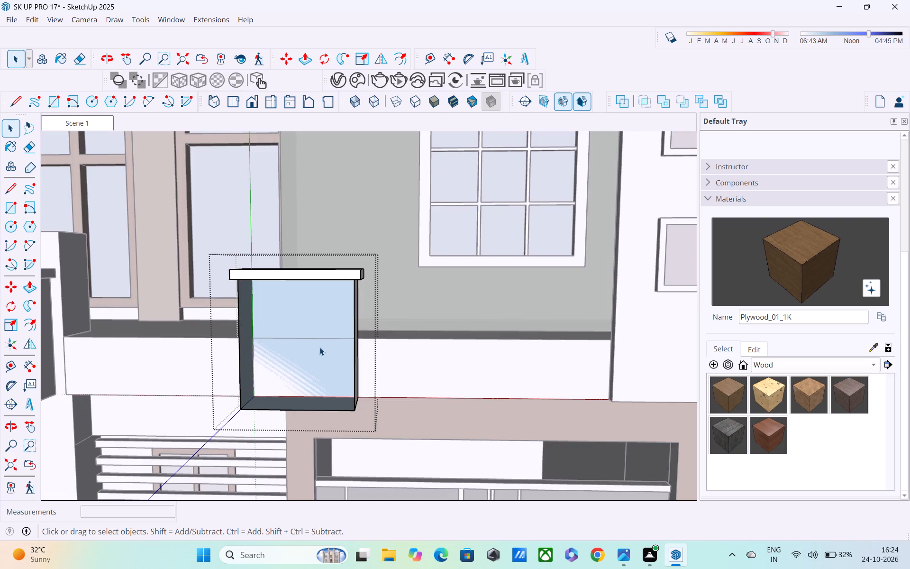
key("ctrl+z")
Sample the Default material from the model and paint the copied box's front face with it.
scroll(319, 347, "up", 2)
middle_click_drag(319, 347, 338, 351)
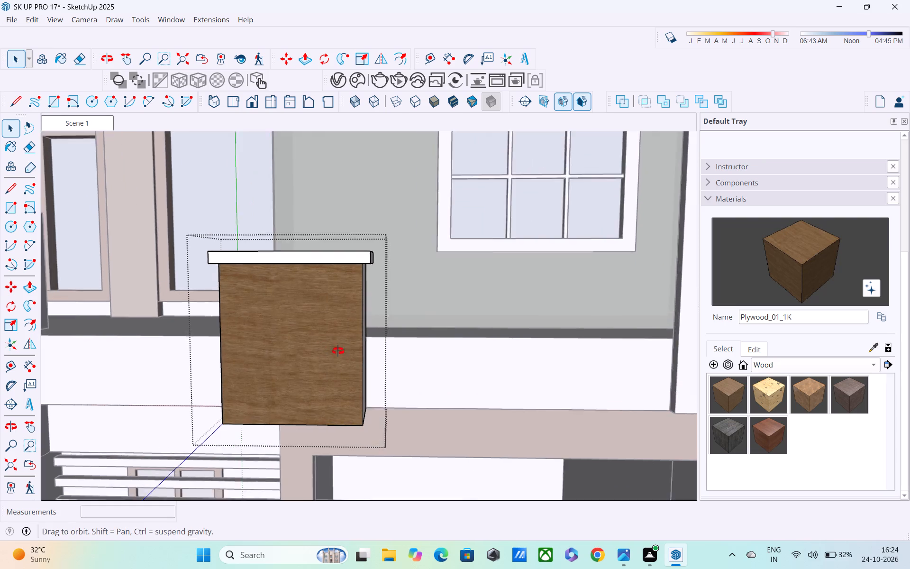
middle_click_drag(338, 351, 454, 351)
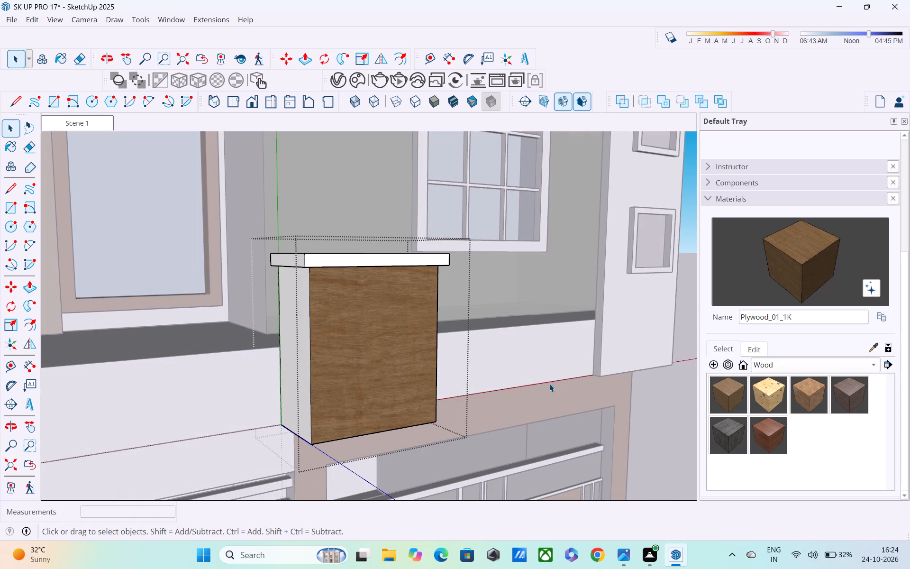
left_click(874, 351)
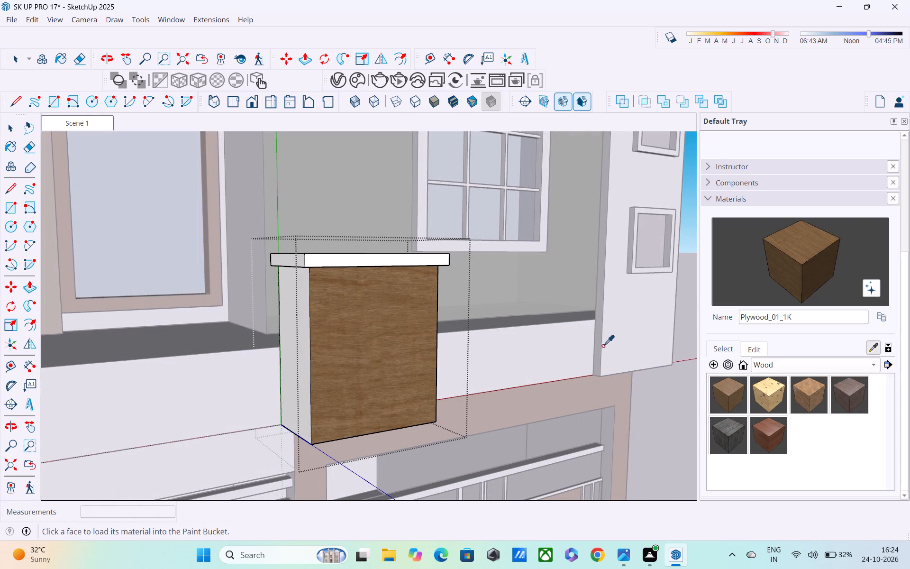
left_click_drag(559, 347, 552, 346)
left_click(353, 343)
middle_click_drag(406, 361, 335, 329)
scroll(349, 355, "down", 5)
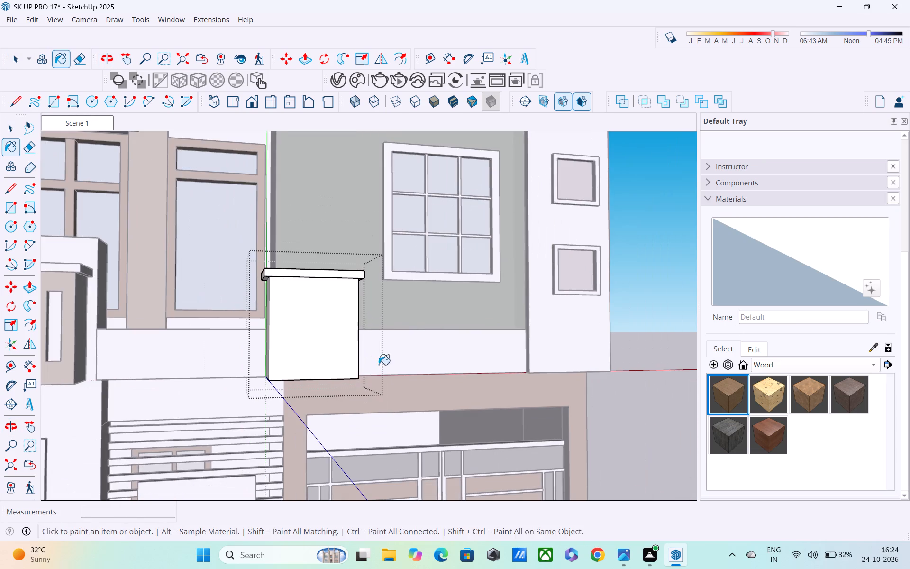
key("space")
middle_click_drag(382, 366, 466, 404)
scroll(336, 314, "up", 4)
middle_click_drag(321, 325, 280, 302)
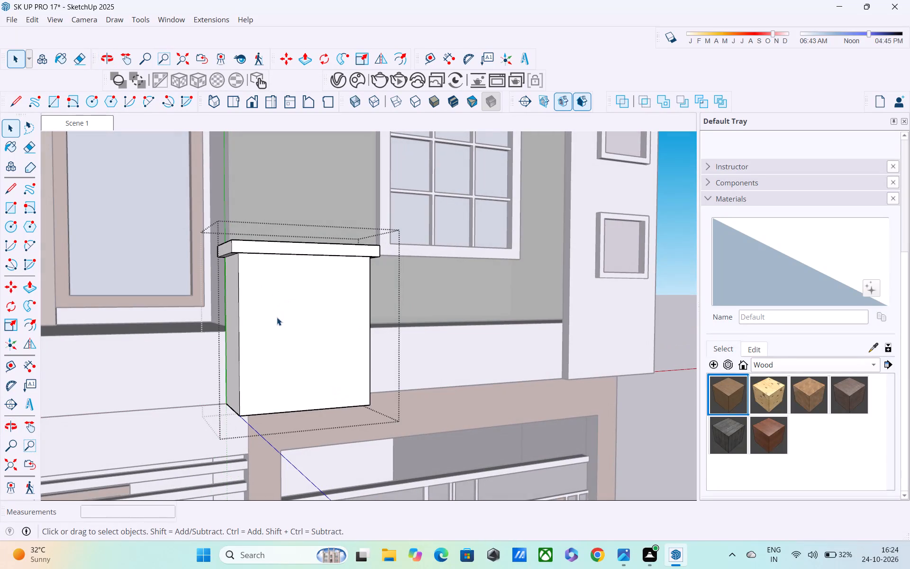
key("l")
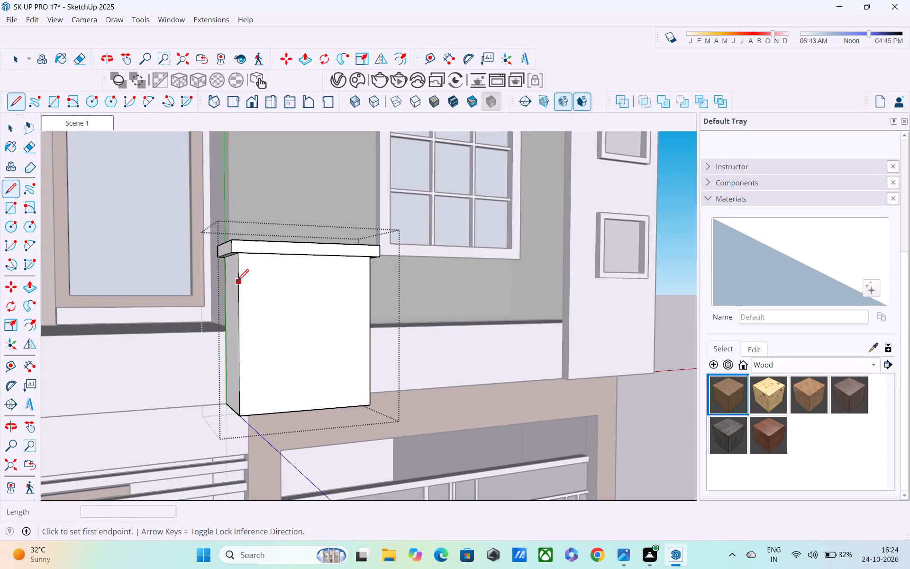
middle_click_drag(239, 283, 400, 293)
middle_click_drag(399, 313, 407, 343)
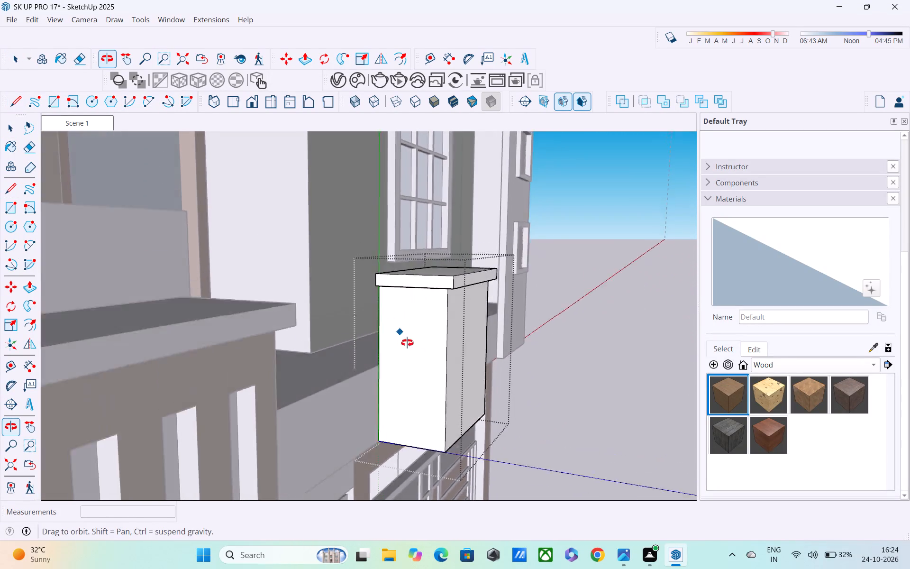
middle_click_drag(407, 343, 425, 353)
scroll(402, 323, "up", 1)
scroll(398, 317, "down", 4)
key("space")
Close the copied box's group and move the box about 6 11/16" along the green axis, back into the façade wall.
left_click(585, 254)
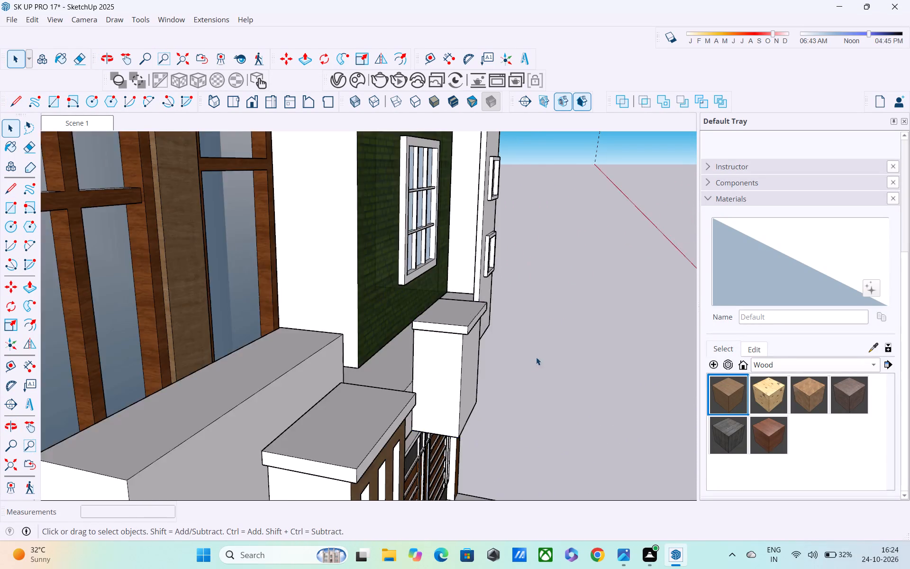
middle_click_drag(516, 358, 469, 321)
scroll(397, 363, "up", 3)
middle_click_drag(368, 367, 372, 374)
scroll(372, 374, "up", 1)
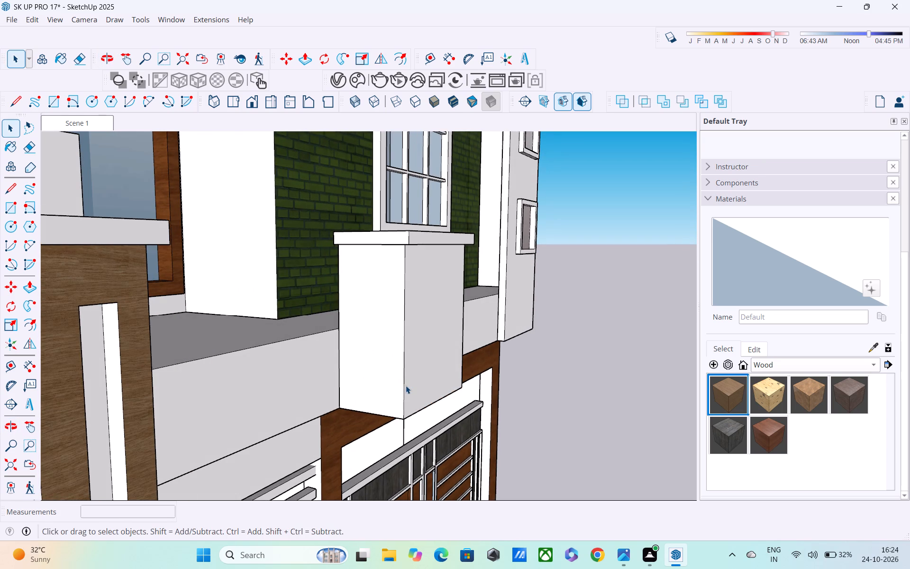
left_click(406, 385)
key("m")
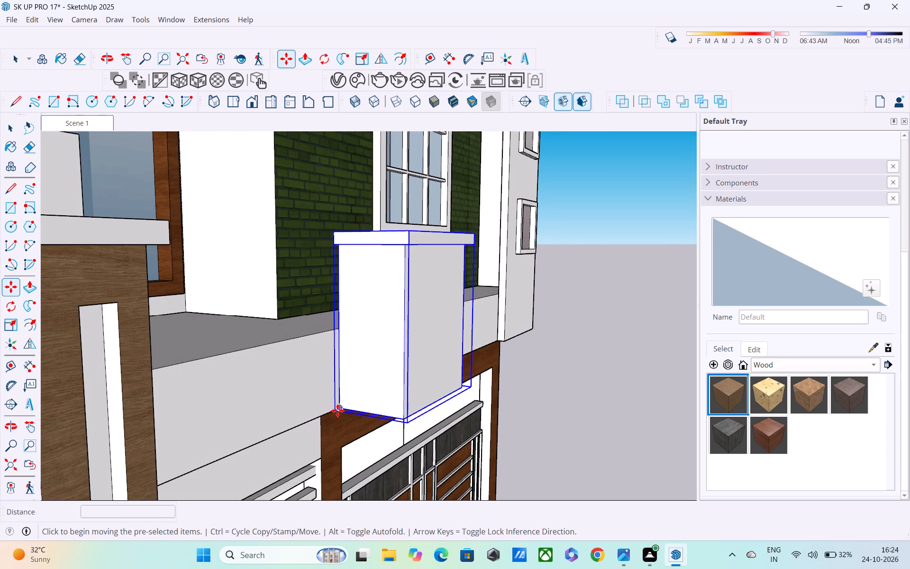
left_click(338, 409)
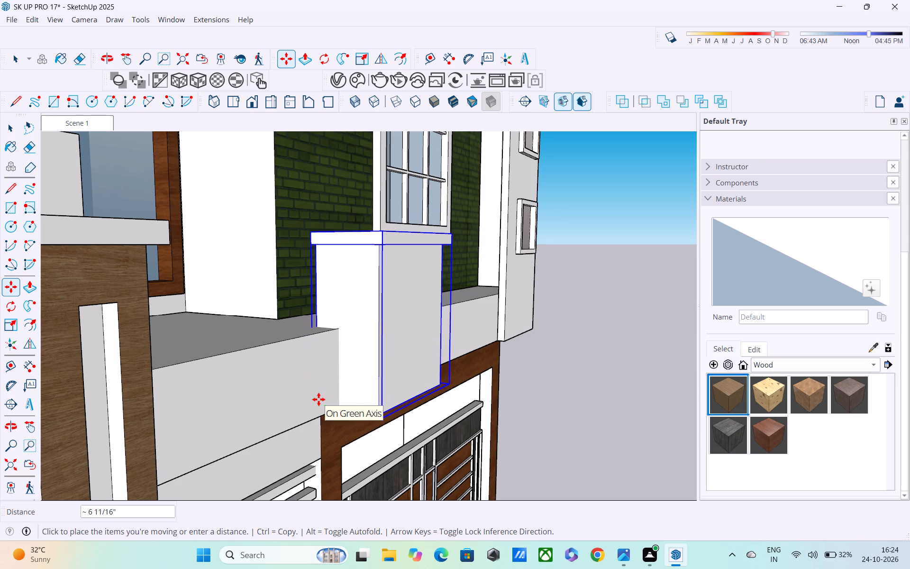
left_click(318, 399)
scroll(355, 397, "down", 1)
middle_click_drag(355, 396, 266, 393)
scroll(267, 382, "down", 5)
key("space")
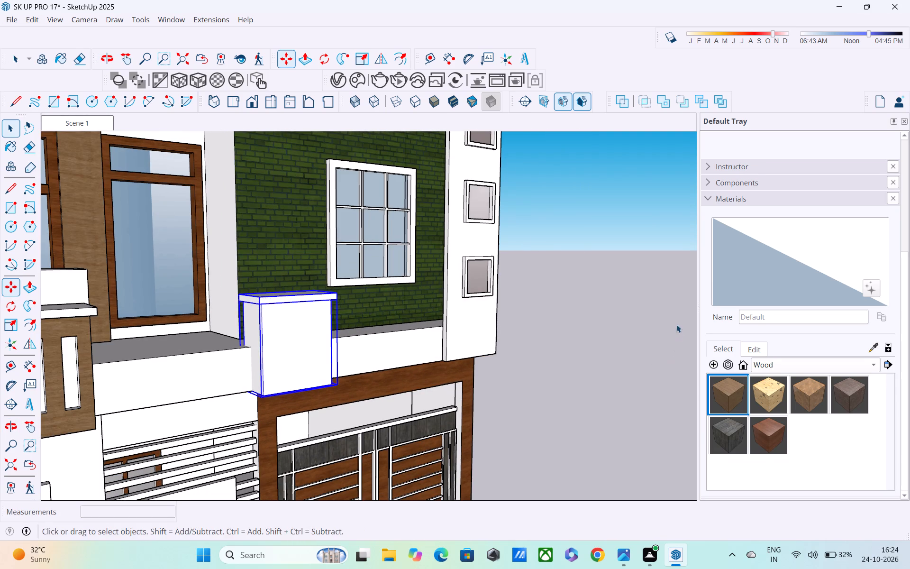
left_click(660, 304)
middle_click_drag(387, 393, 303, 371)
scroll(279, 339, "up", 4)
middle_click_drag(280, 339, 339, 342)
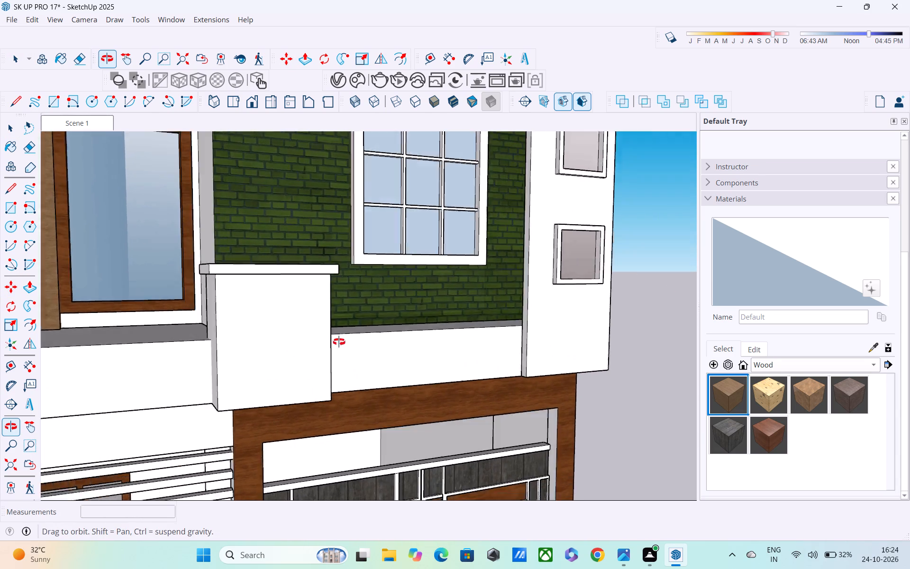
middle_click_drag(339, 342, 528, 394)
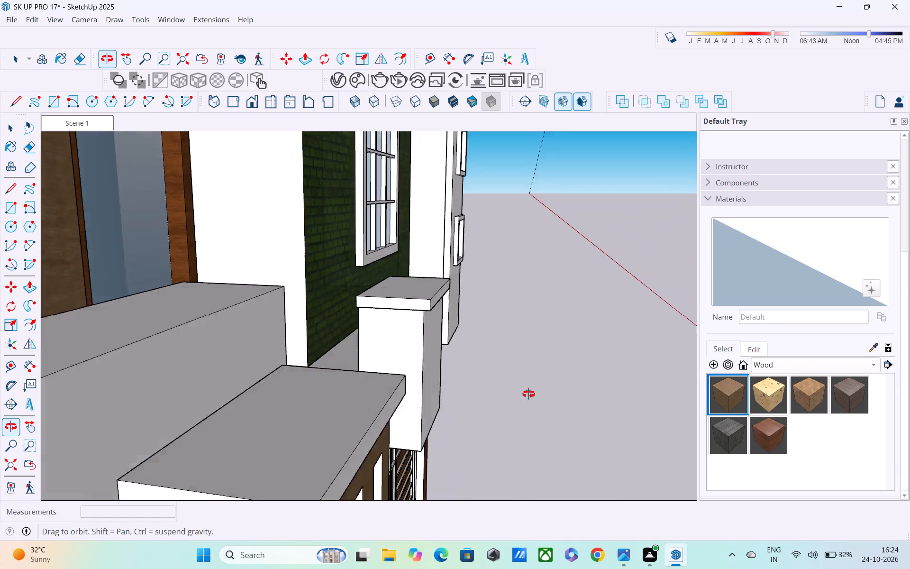
Inside the copied box's group, outline a panel on the front face from its side edge, about 2' 4 5/8" by 1' 3 3/8".
middle_click_drag(528, 394, 532, 408)
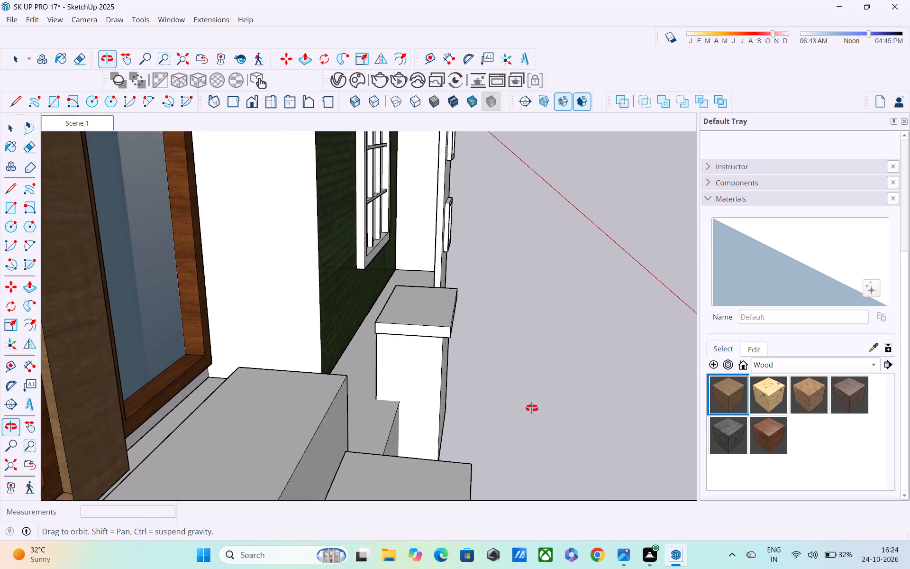
middle_click_drag(532, 408, 210, 352)
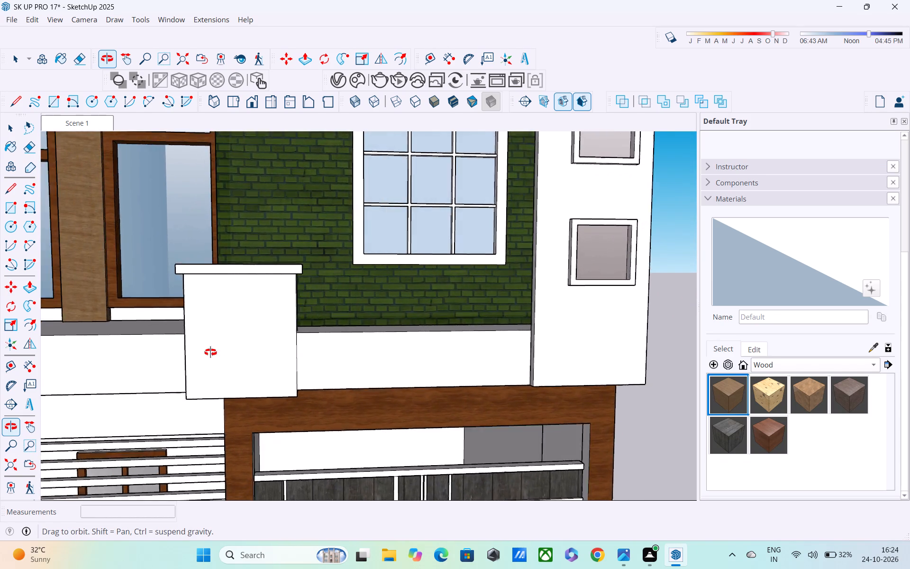
middle_click_drag(210, 352, 289, 357)
double_click(285, 367)
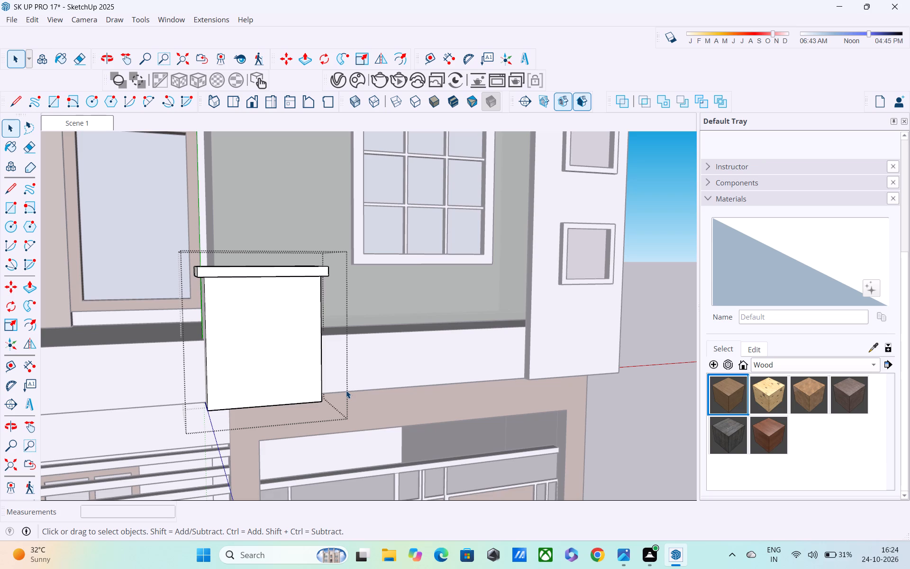
key("l")
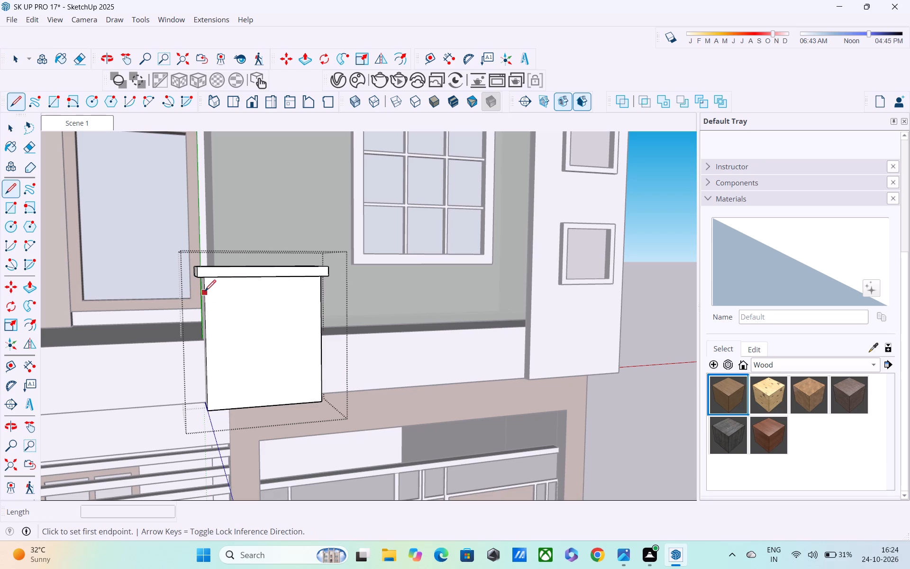
left_click(204, 298)
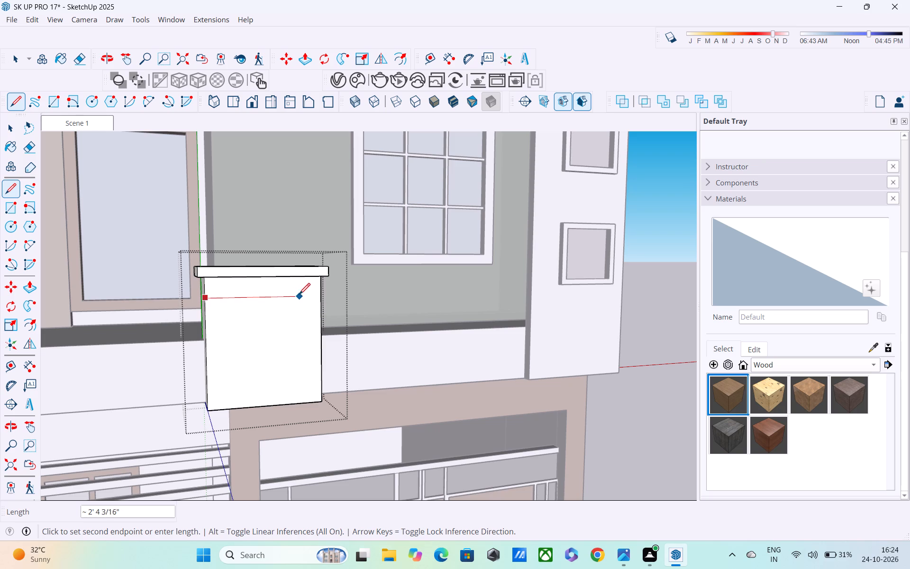
left_click(300, 295)
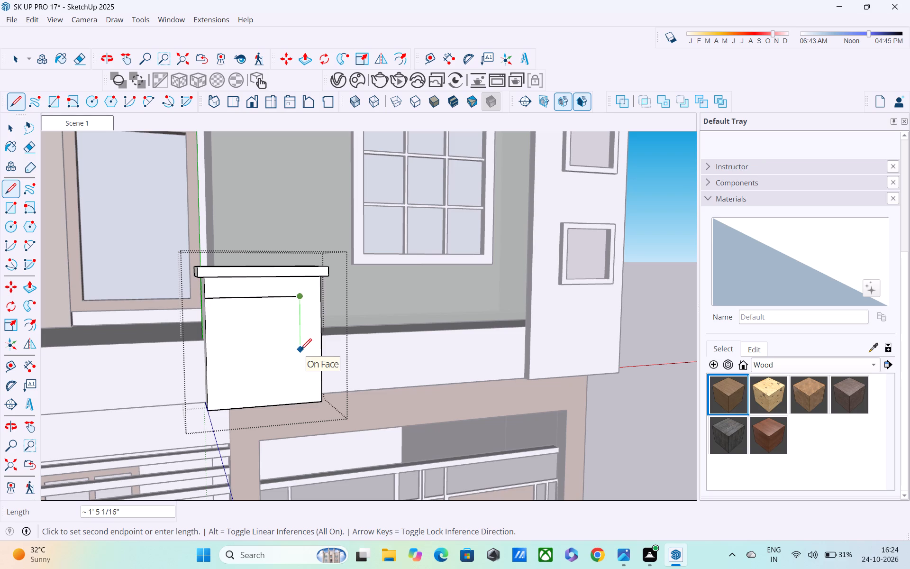
left_click(299, 345)
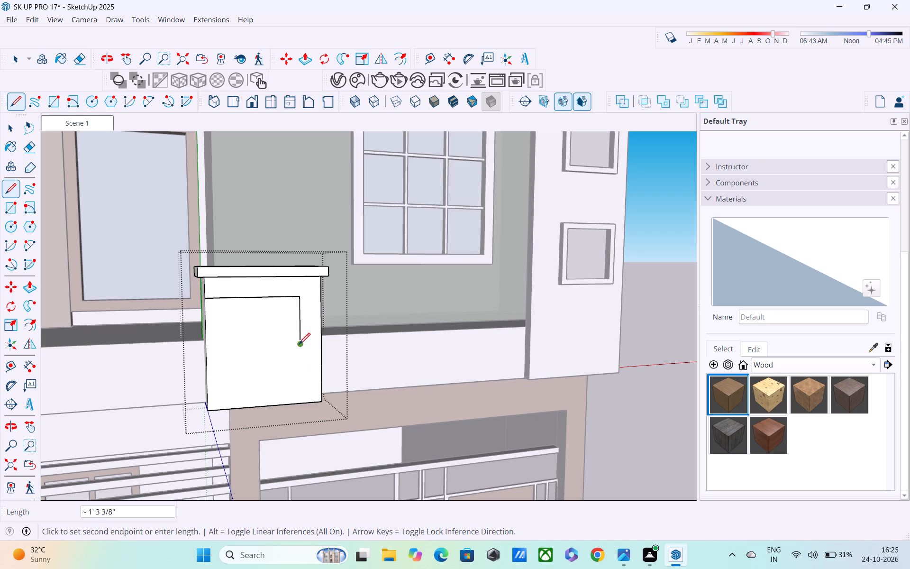
left_click(211, 351)
Continue the panel outline around the corner onto the box's adjoining side face, matching the front panel's height.
middle_click_drag(203, 334, 331, 341)
left_click(312, 369)
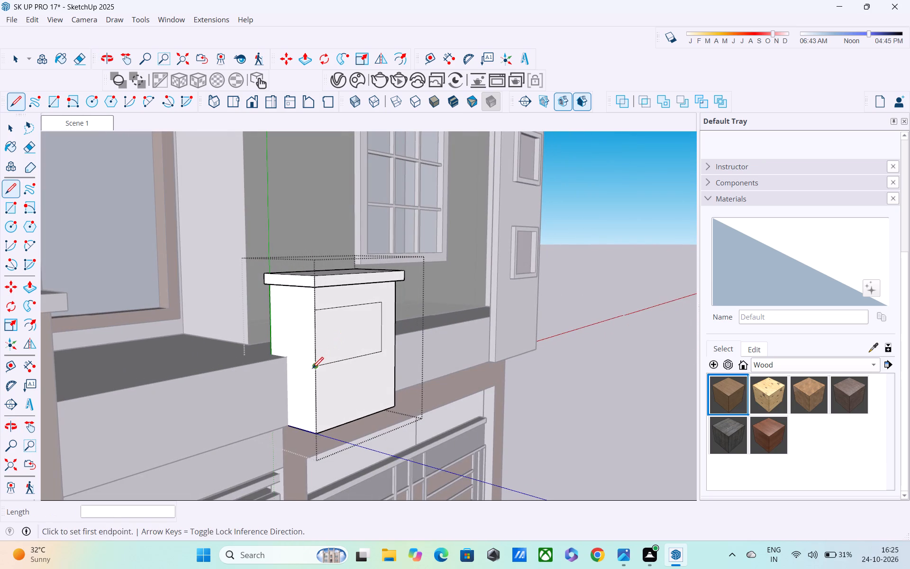
left_click(291, 360)
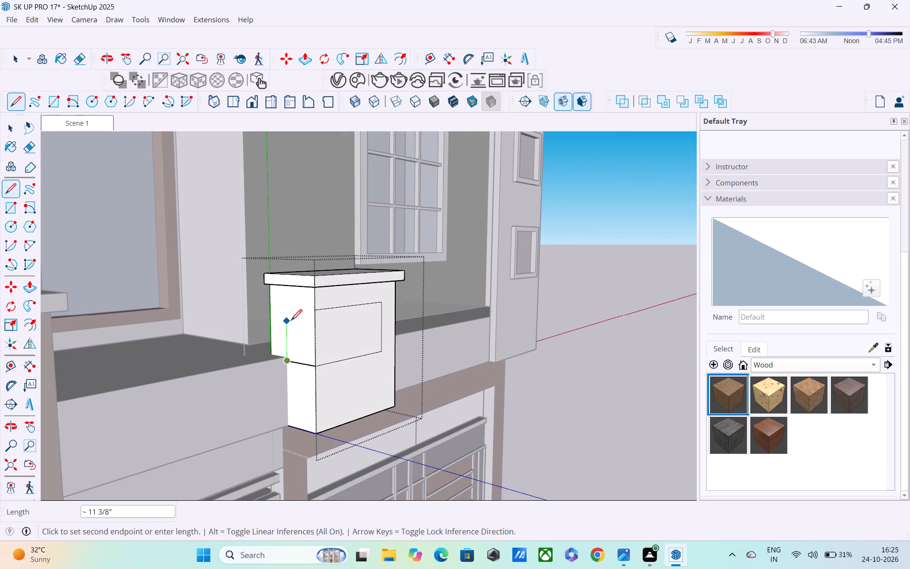
left_click(293, 313)
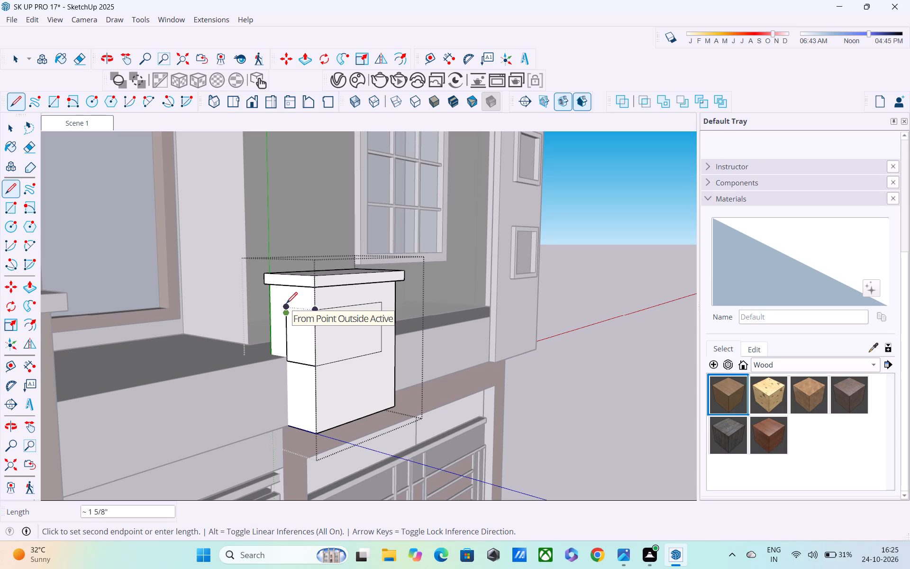
left_click(286, 306)
left_click(315, 310)
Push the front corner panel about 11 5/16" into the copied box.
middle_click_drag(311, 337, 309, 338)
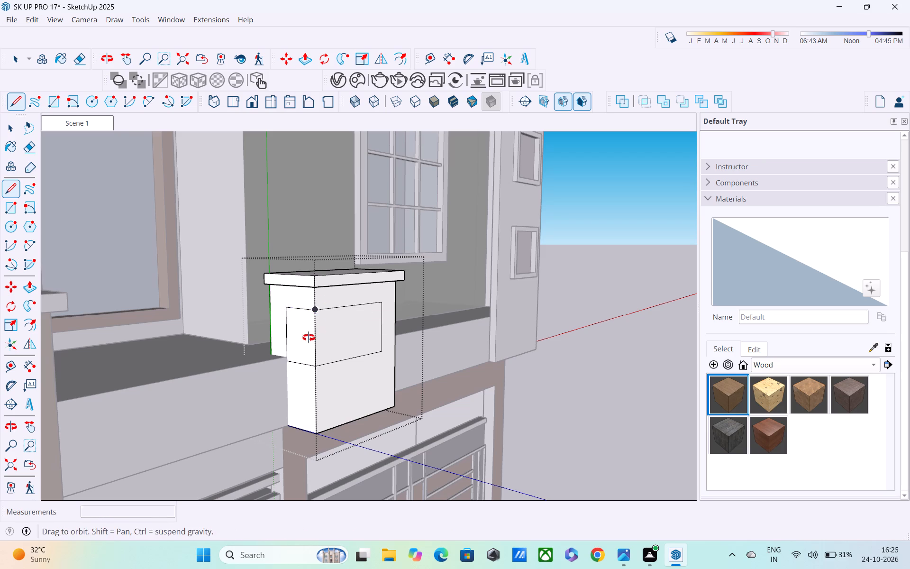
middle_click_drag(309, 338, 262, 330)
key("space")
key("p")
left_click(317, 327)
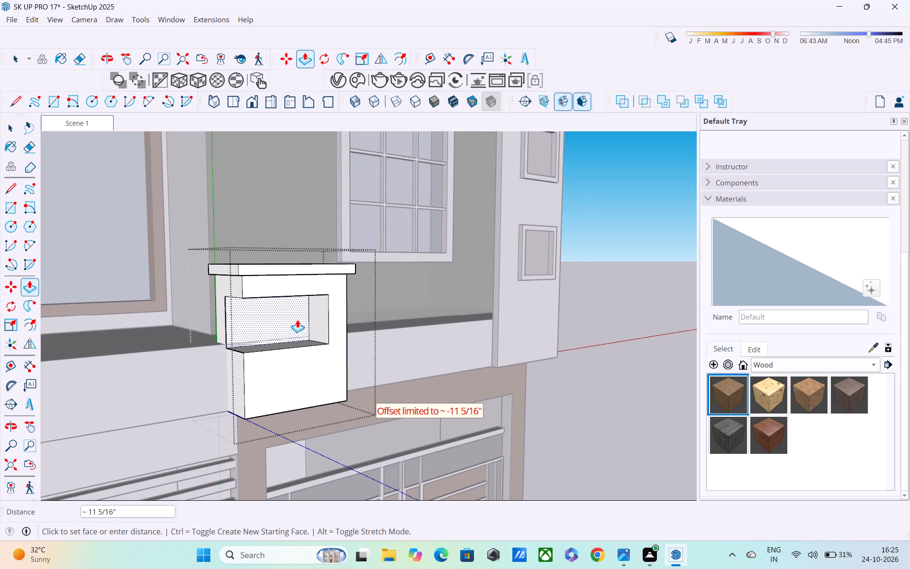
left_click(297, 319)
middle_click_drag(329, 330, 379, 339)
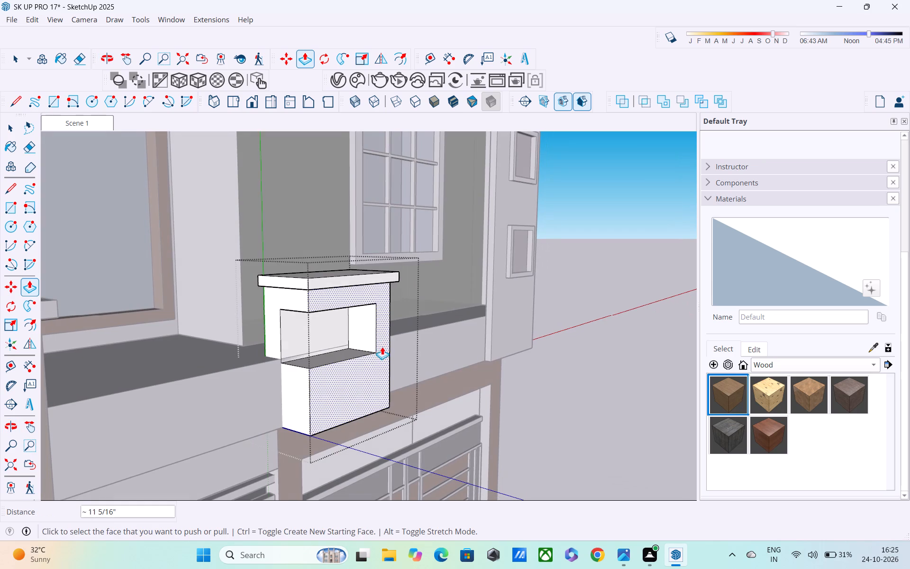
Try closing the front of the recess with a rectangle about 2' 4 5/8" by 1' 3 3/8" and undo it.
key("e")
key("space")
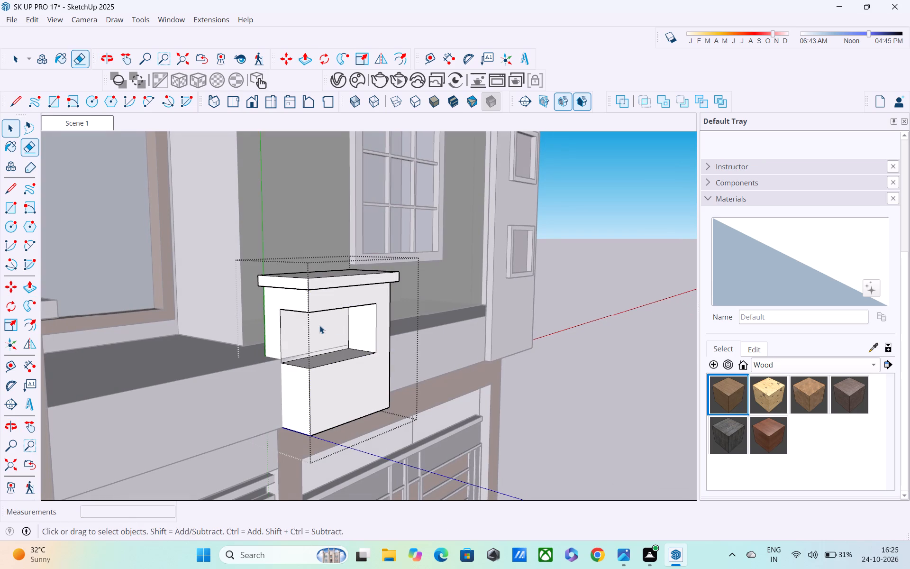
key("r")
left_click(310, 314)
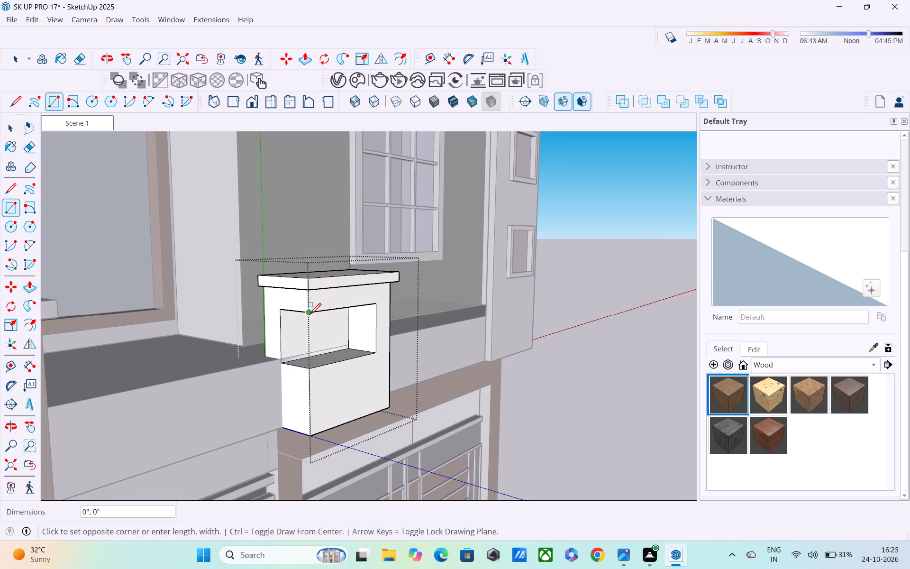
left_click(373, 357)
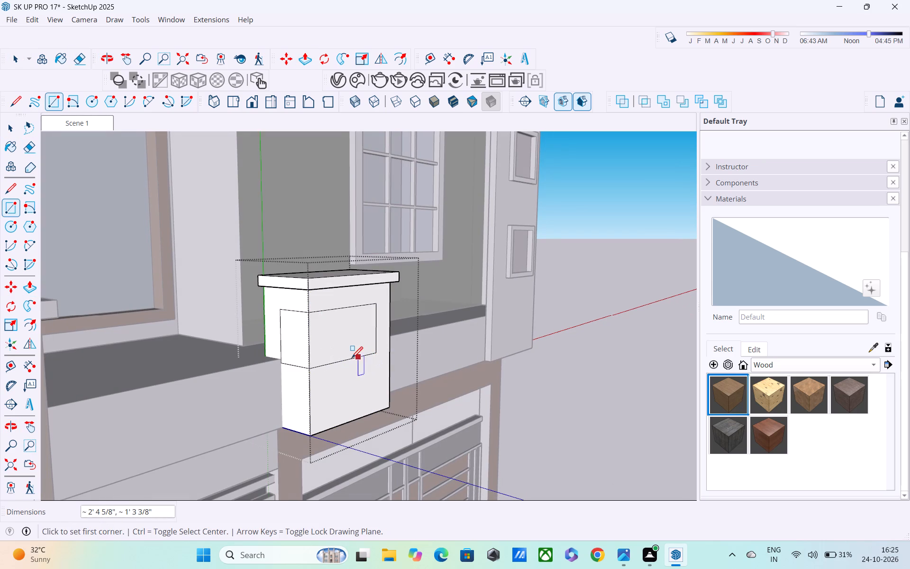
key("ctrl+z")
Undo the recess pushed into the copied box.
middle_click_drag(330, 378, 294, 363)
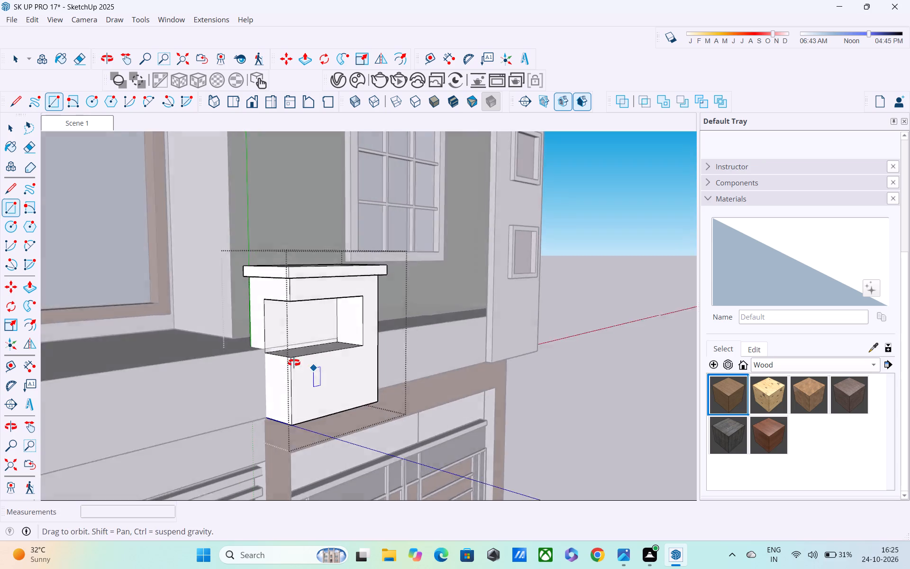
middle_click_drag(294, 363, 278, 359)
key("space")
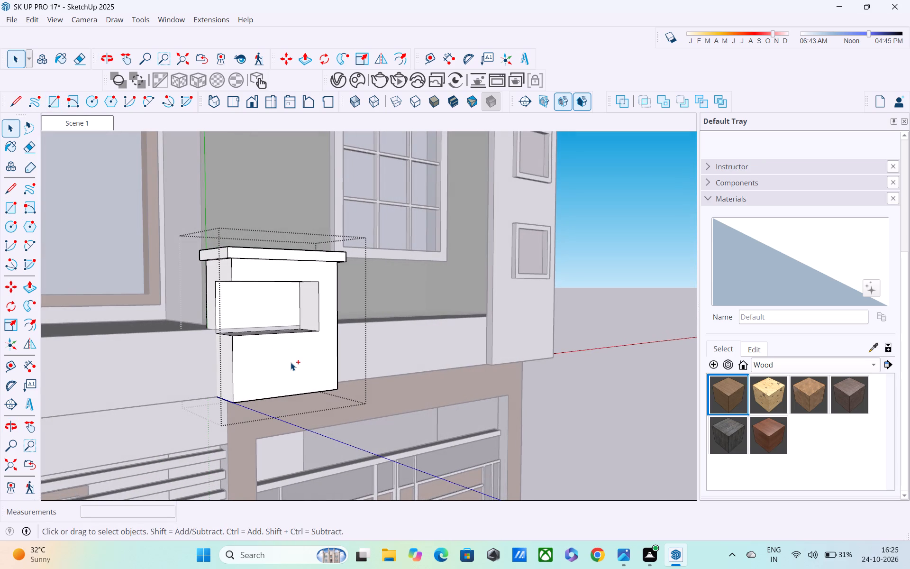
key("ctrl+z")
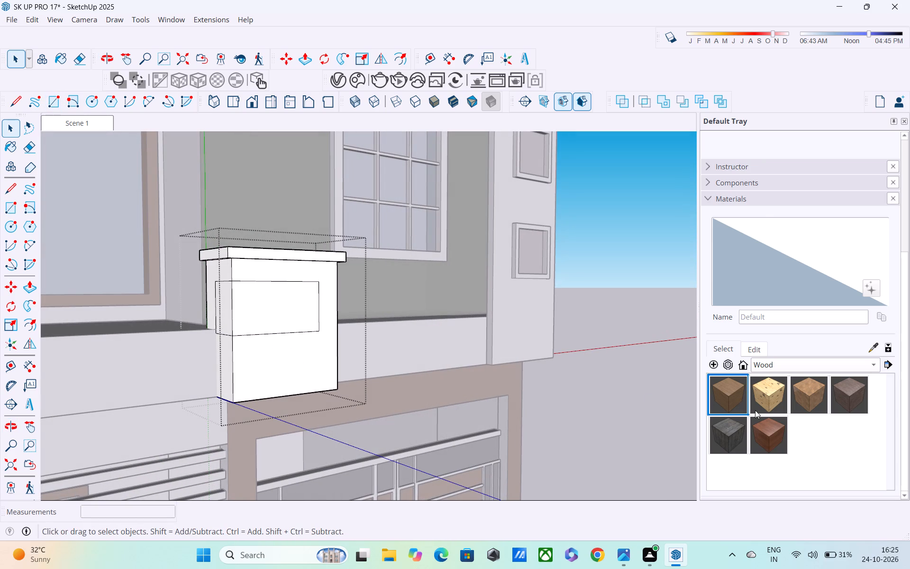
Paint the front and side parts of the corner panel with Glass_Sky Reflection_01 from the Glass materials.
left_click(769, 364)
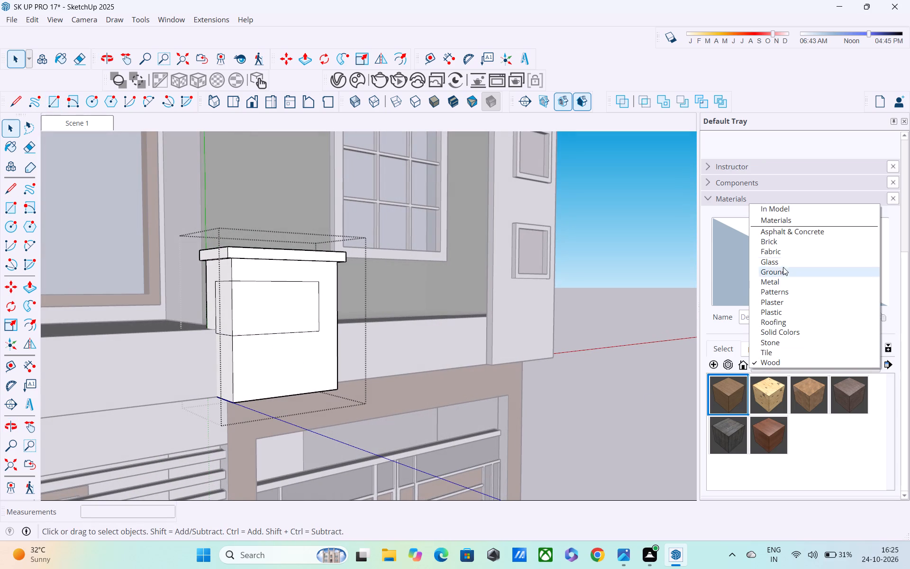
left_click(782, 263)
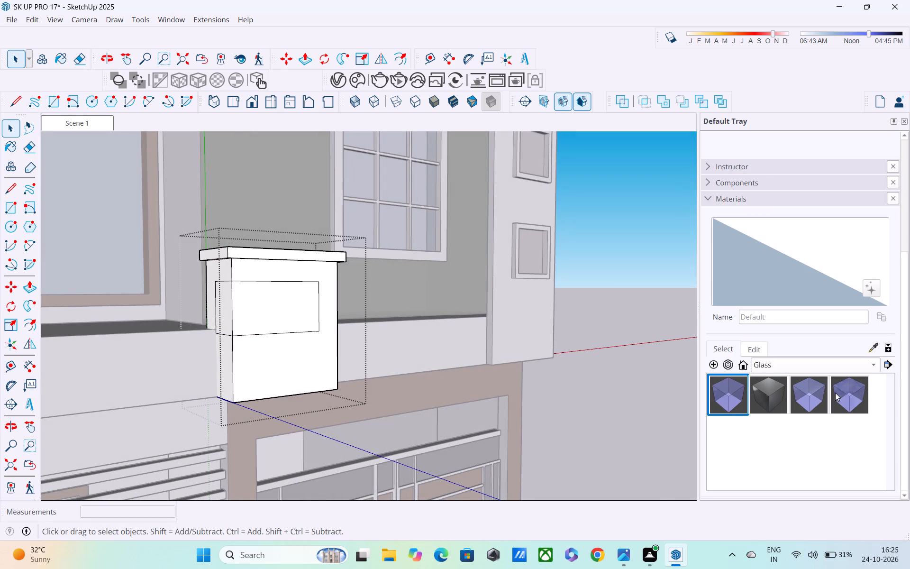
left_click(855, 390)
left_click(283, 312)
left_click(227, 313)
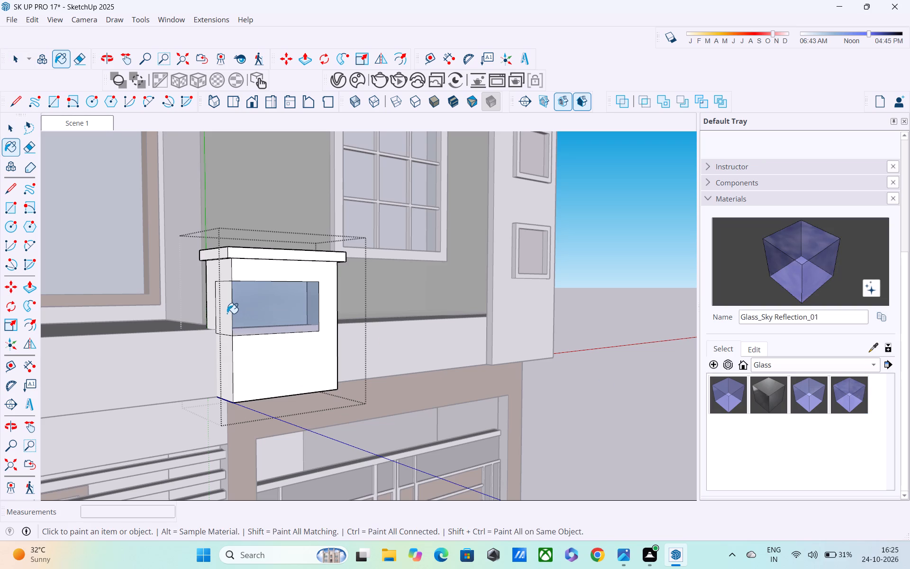
Paint the front and side parts of the corner panel with Glass_Mirror_01.
middle_click_drag(242, 329, 264, 333)
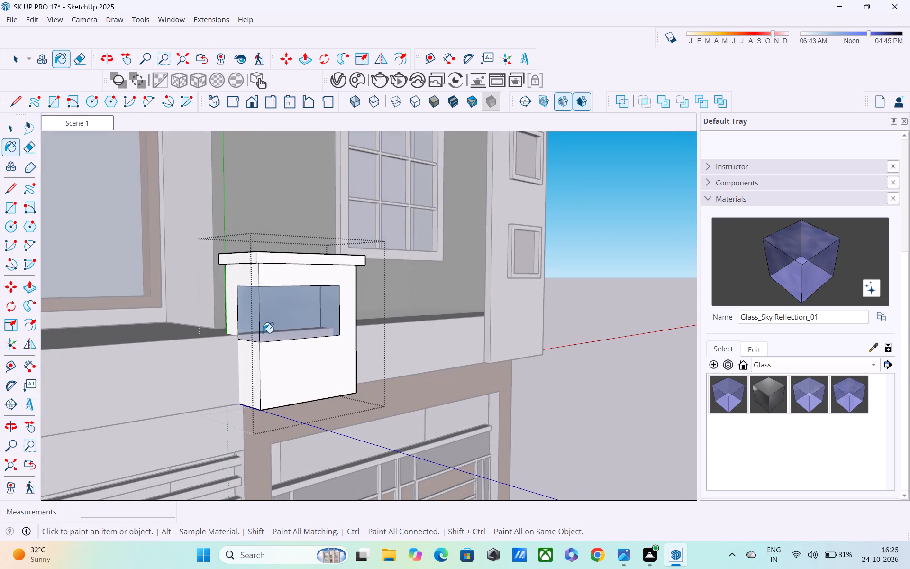
scroll(263, 333, "down", 1)
left_click(769, 390)
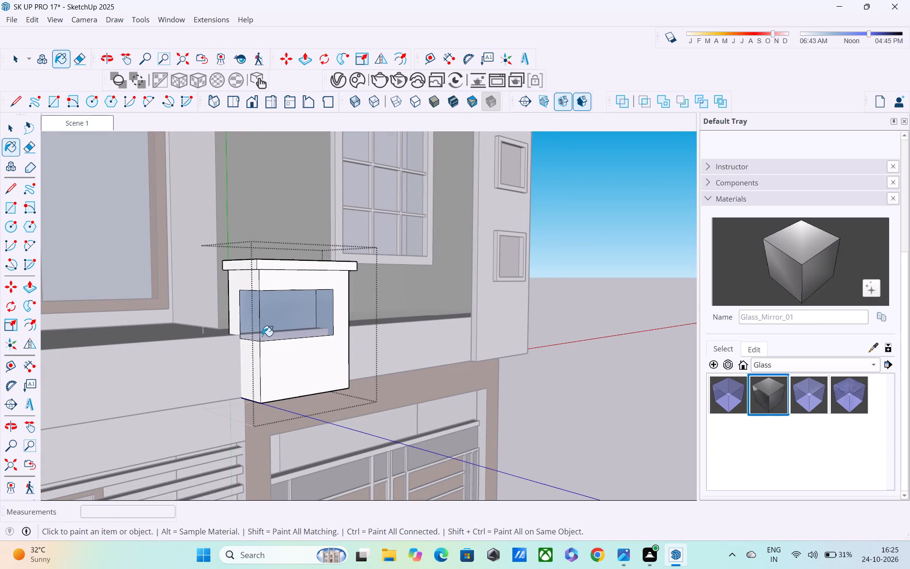
left_click(283, 317)
left_click(246, 313)
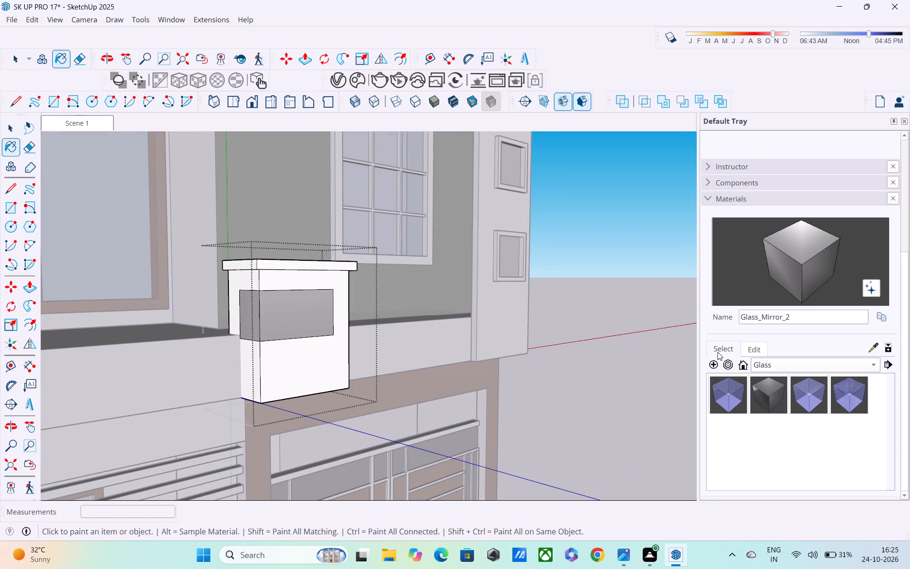
Tint the mirror glass material a muted blue-violet and close the copied box's group.
left_click(750, 346)
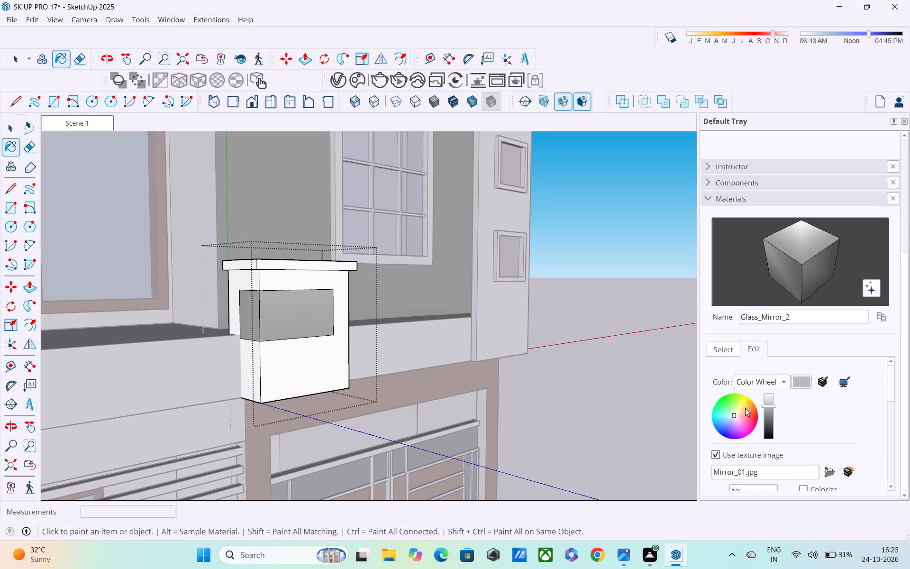
left_click(723, 417)
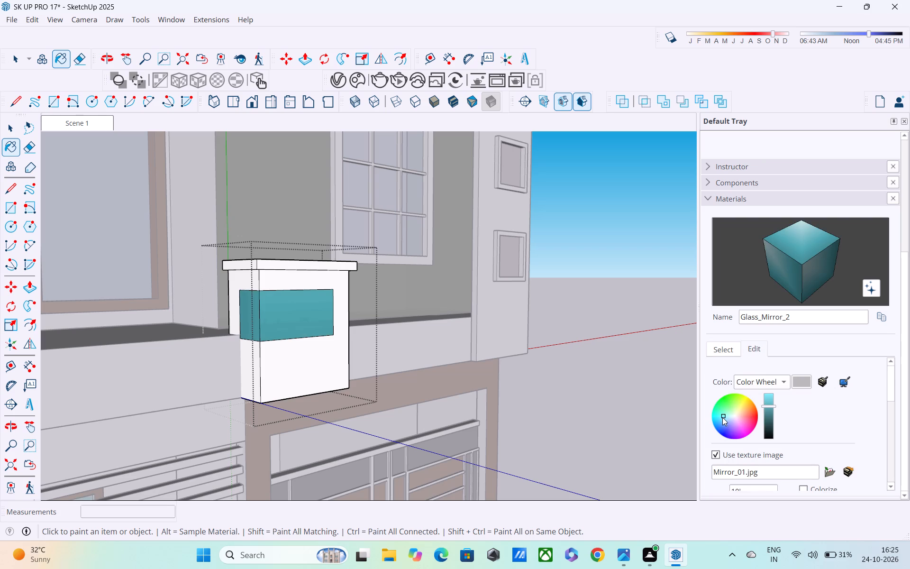
left_click_drag(723, 414, 731, 423)
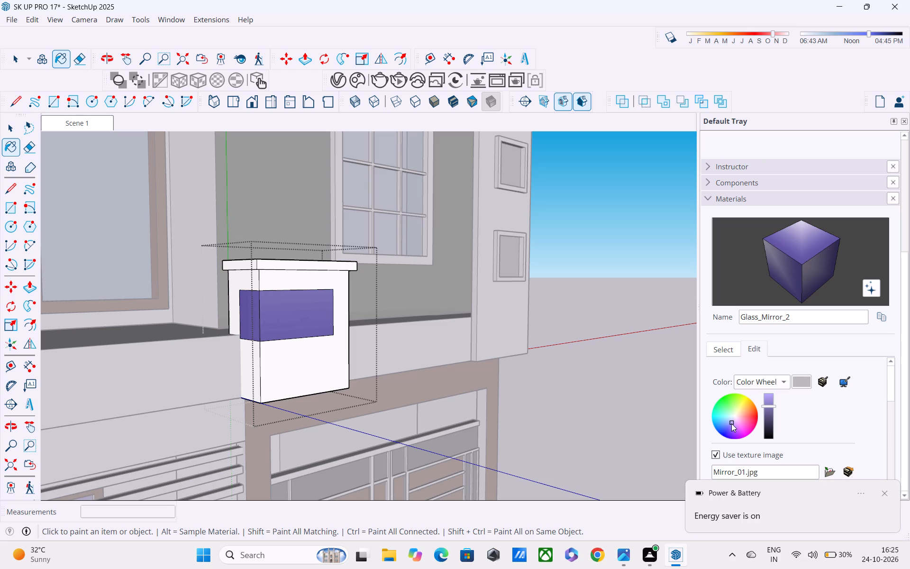
left_click_drag(731, 423, 731, 420)
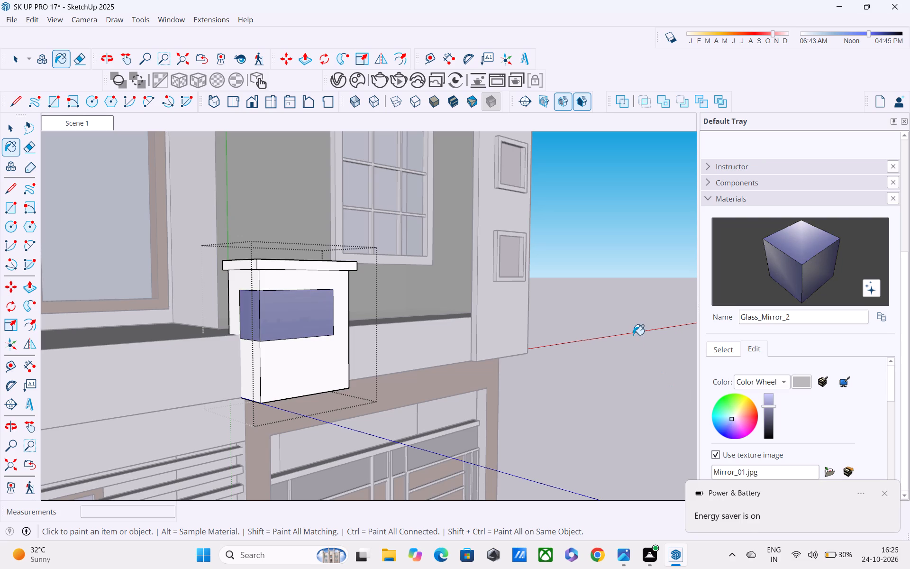
key("space")
key("space")
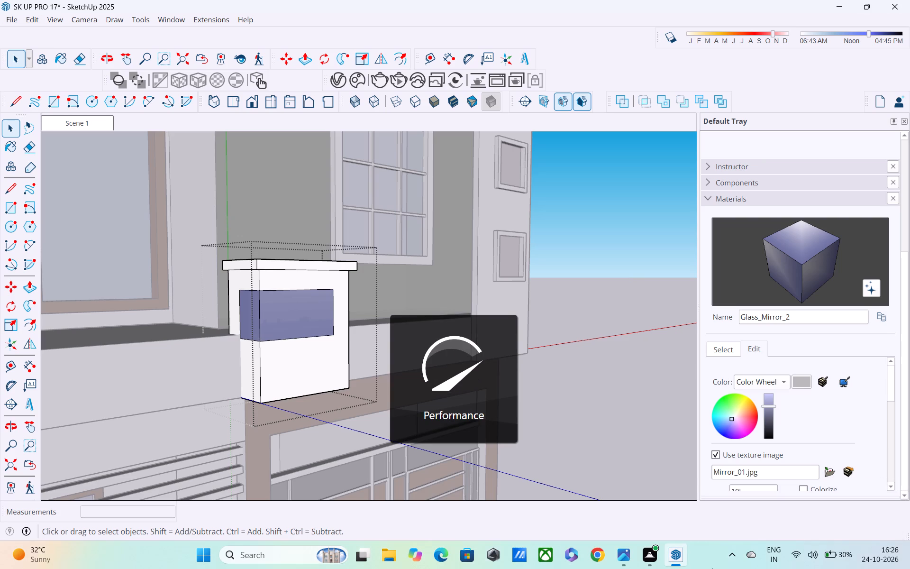
key("space")
left_click(650, 303)
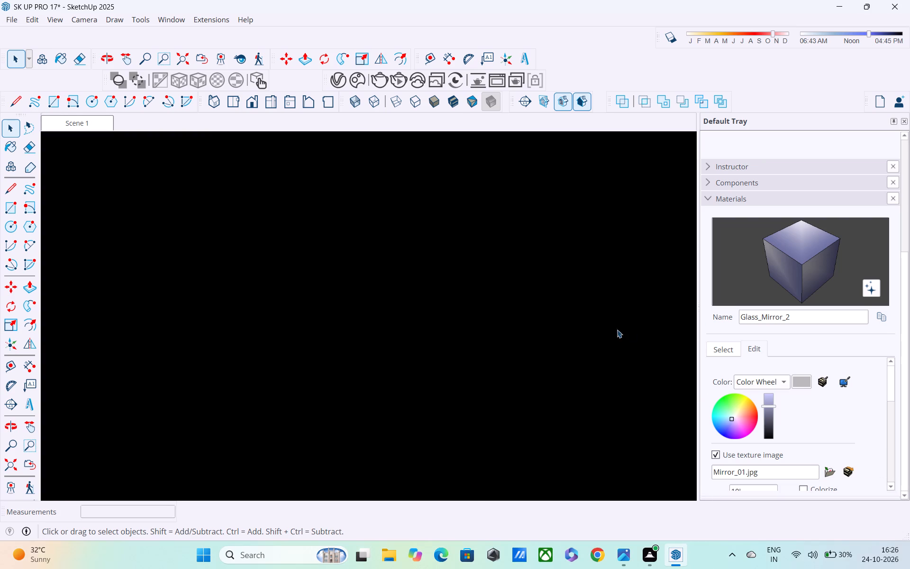
Paint the whole copied box group with Plywood_01_1K from the Wood materials.
middle_click_drag(610, 331, 501, 320)
left_click(724, 351)
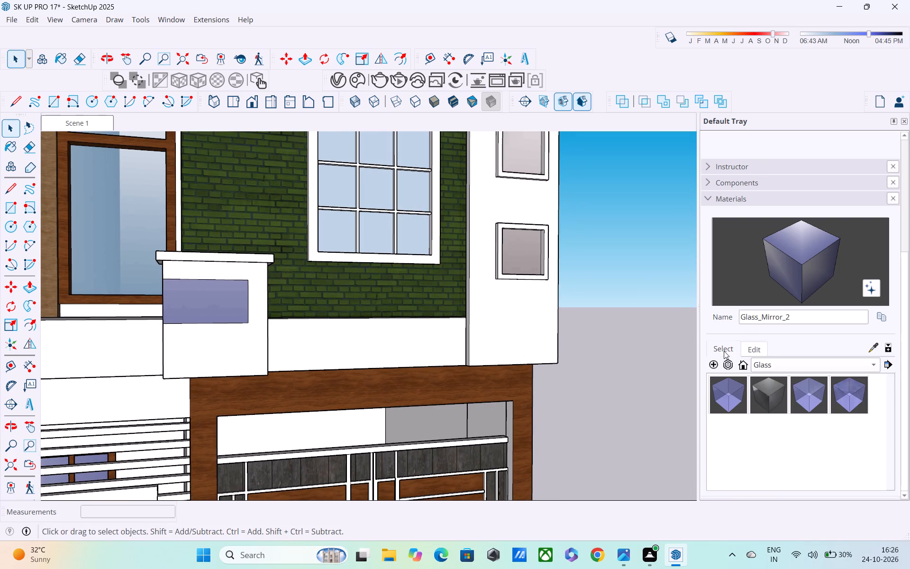
left_click(763, 365)
left_click(775, 467)
left_click(727, 397)
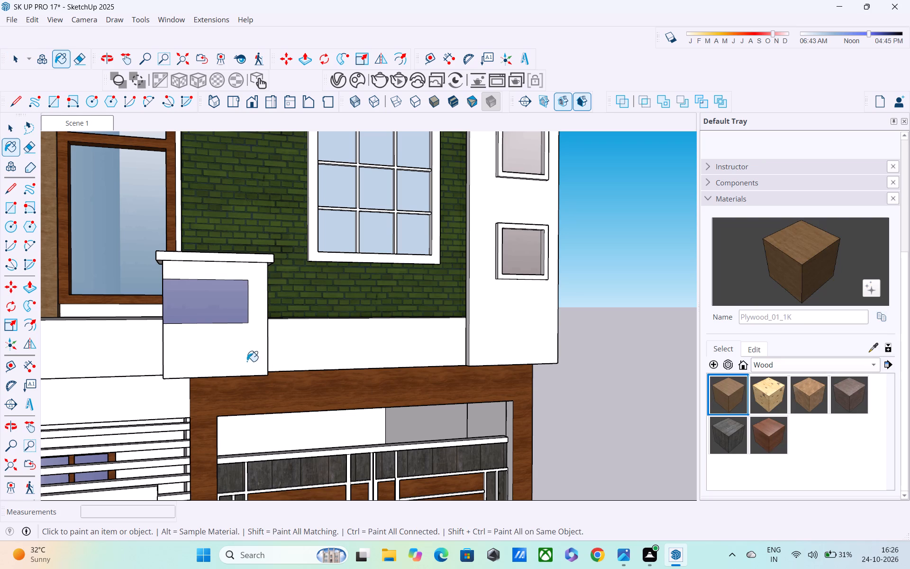
left_click(247, 361)
middle_click_drag(271, 363, 474, 361)
scroll(474, 361, "down", 1)
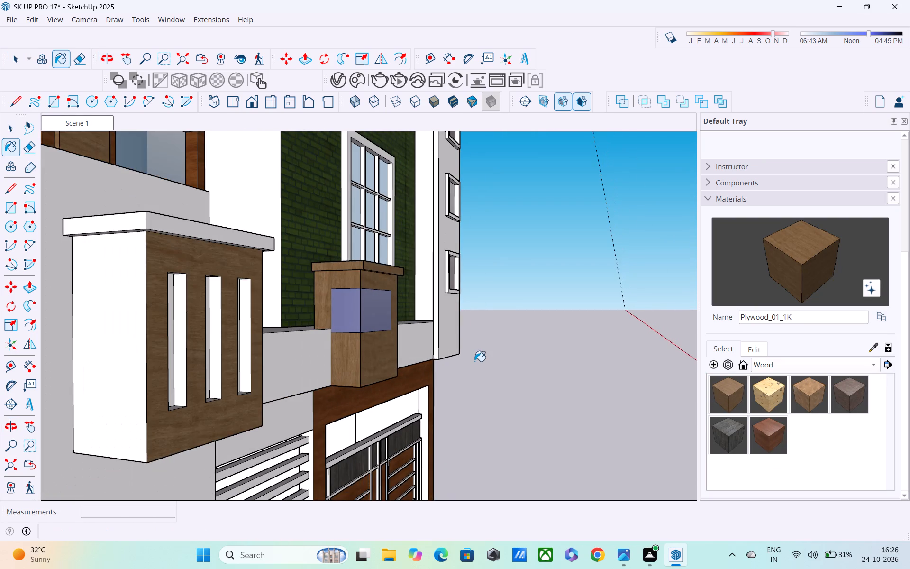
Examine the façade and the plywood box with its tinted corner panel from the front, above and both sides.
middle_click_drag(474, 361, 371, 381)
scroll(363, 372, "down", 8)
scroll(495, 351, "up", 1)
middle_click_drag(496, 351, 421, 351)
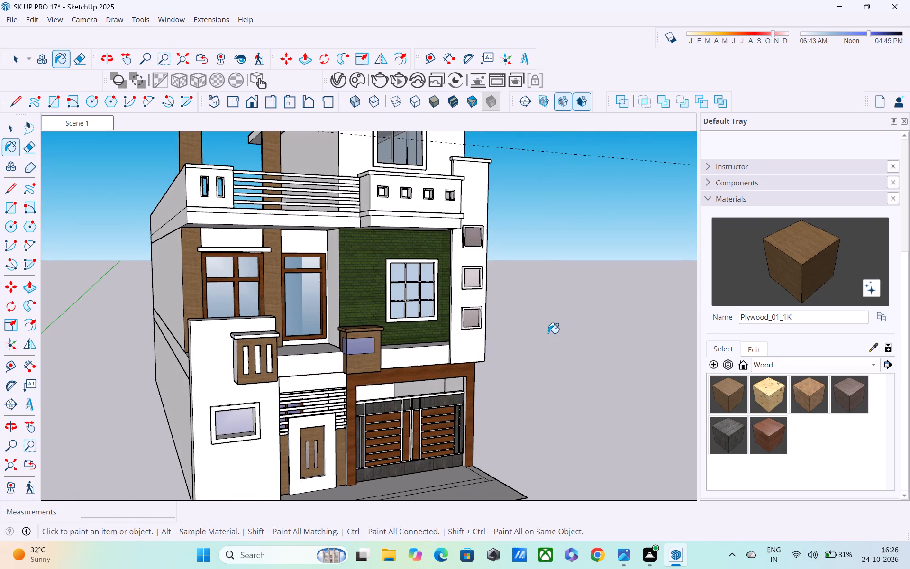
key("space")
middle_click_drag(569, 327, 440, 366)
scroll(441, 355, "up", 4)
middle_click_drag(520, 346, 521, 345)
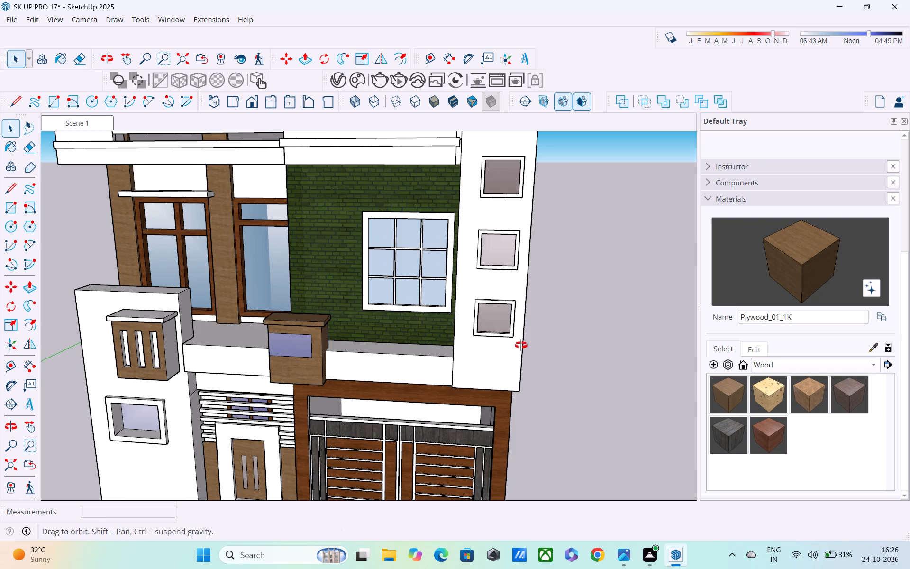
middle_click_drag(521, 345, 439, 343)
scroll(452, 349, "up", 3)
middle_click_drag(473, 358, 491, 357)
scroll(496, 357, "down", 2)
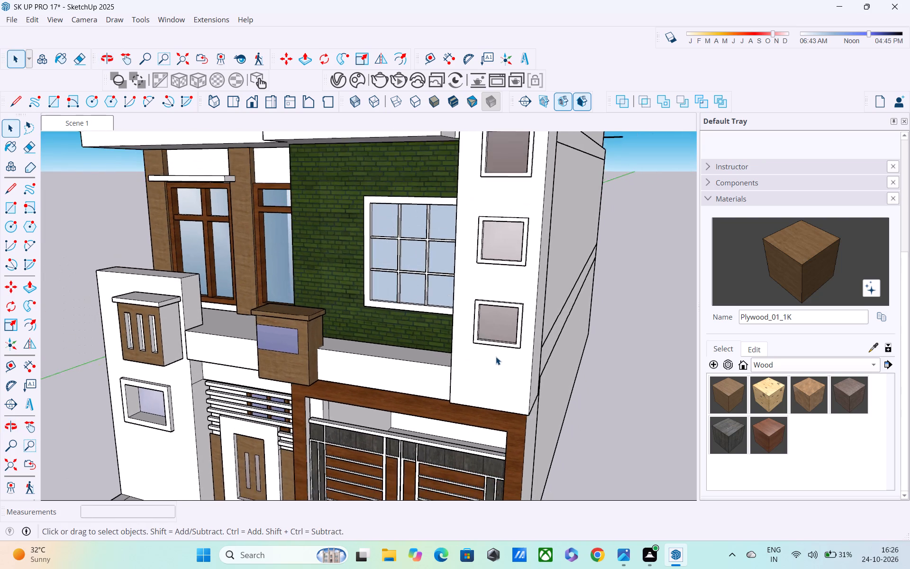
middle_click_drag(501, 357, 771, 364)
scroll(378, 362, "up", 3)
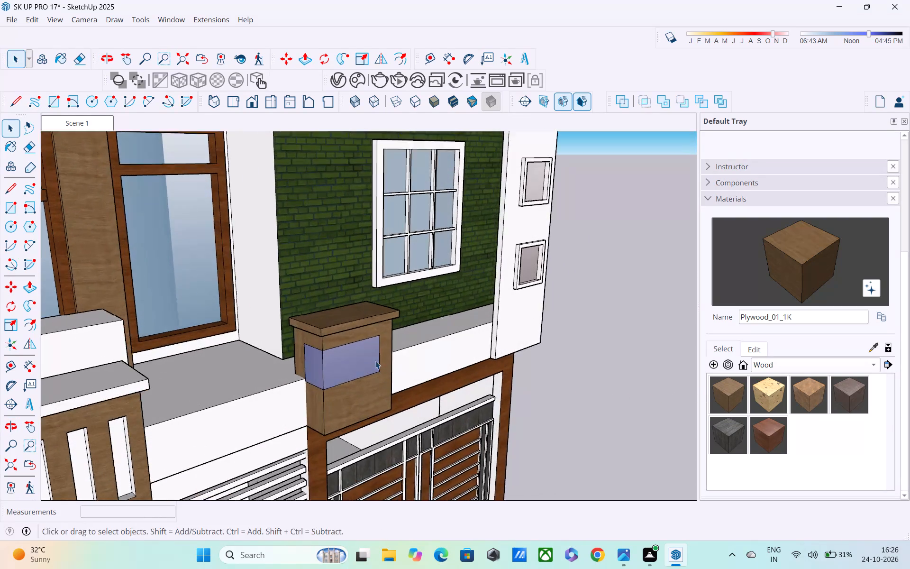
middle_click_drag(375, 361, 501, 370)
scroll(468, 341, "up", 3)
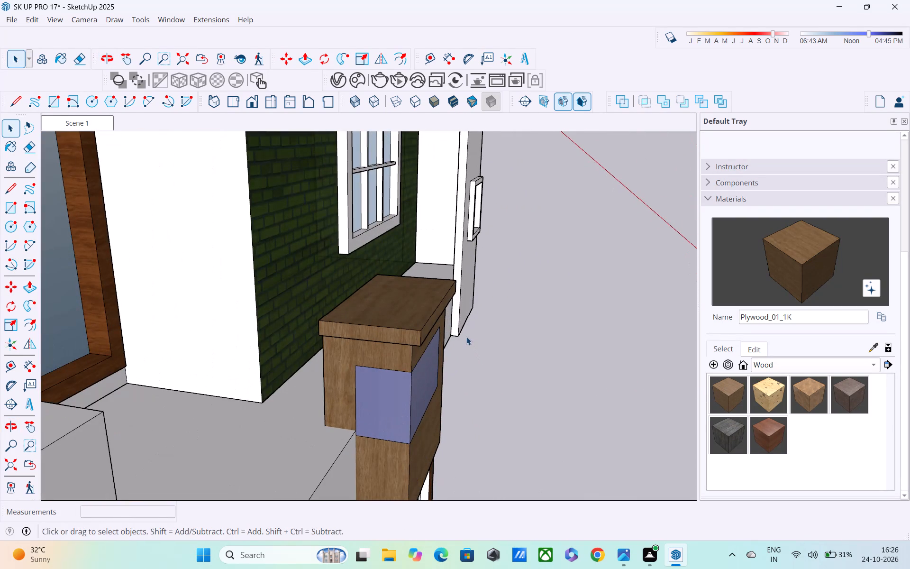
scroll(466, 337, "up", 2)
middle_click_drag(467, 340, 487, 376)
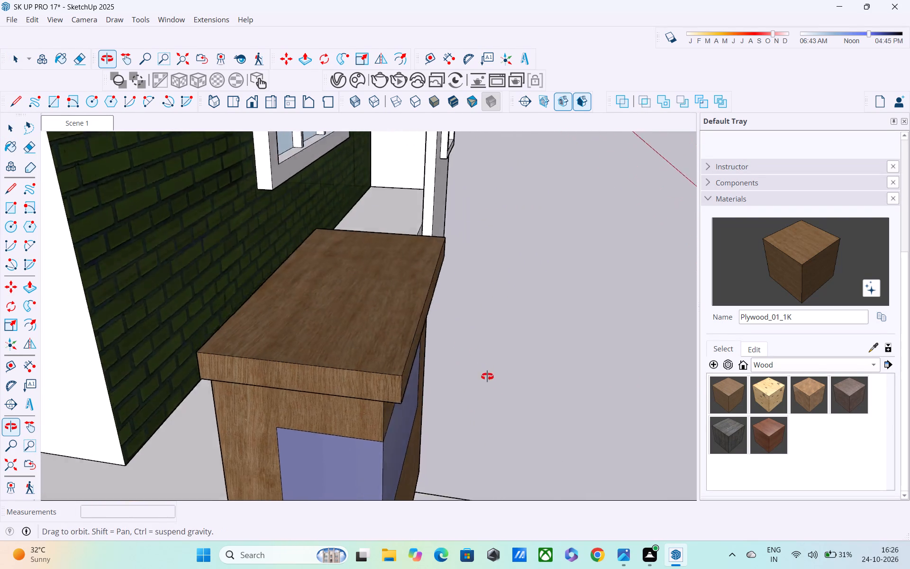
middle_click_drag(487, 376, 344, 354)
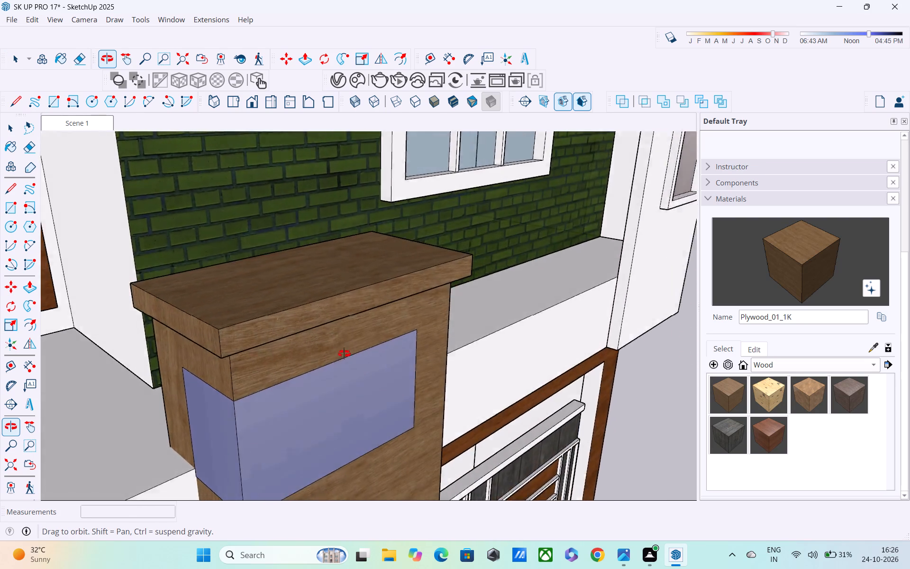
middle_click_drag(344, 354, 315, 350)
scroll(317, 351, "down", 7)
middle_click_drag(317, 383, 472, 354)
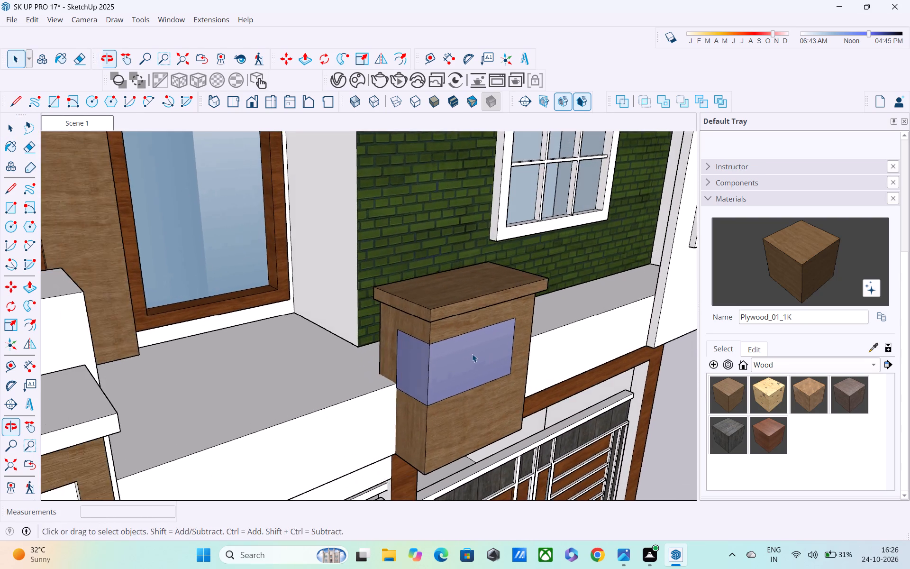
scroll(473, 354, "down", 4)
middle_click_drag(457, 369, 275, 376)
middle_click_drag(254, 375, 197, 362)
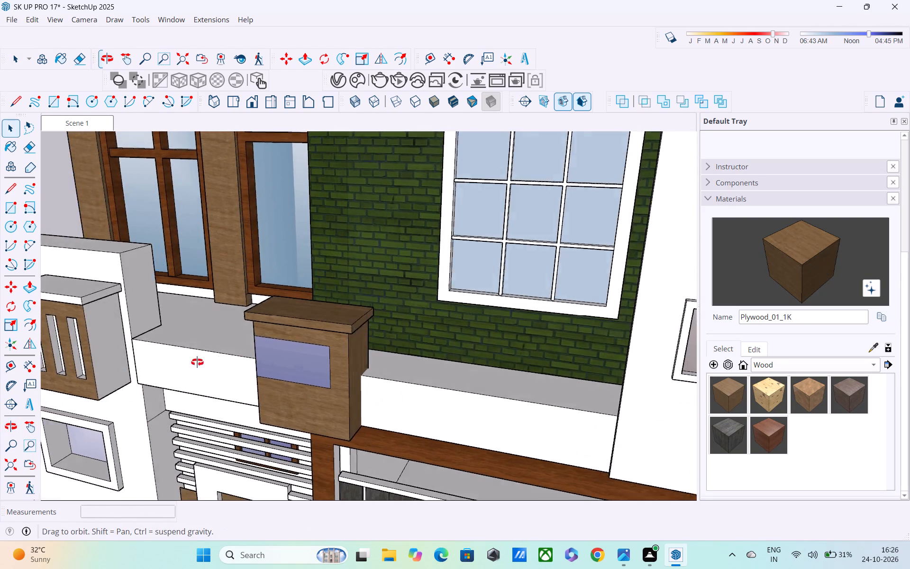
middle_click_drag(197, 362, 141, 310)
scroll(168, 305, "up", 6)
middle_click_drag(165, 302, 109, 363)
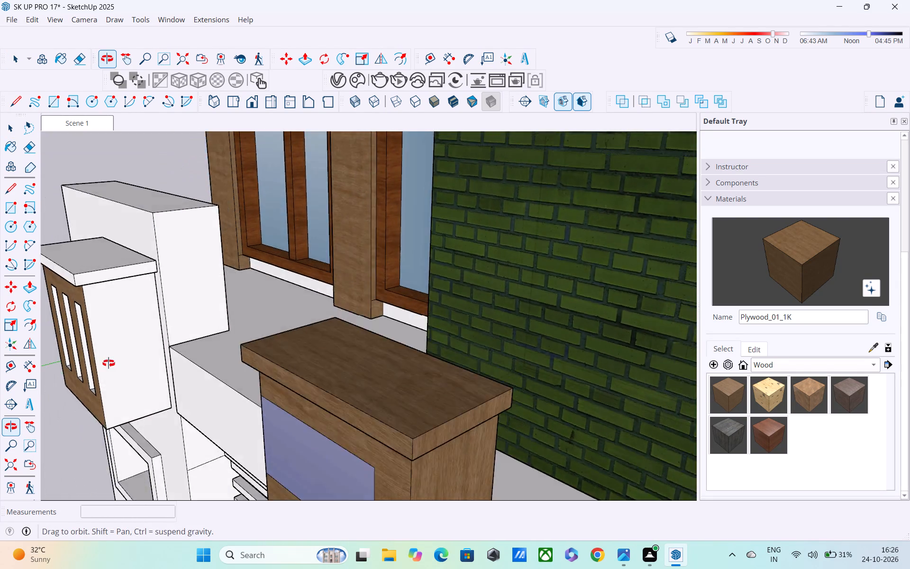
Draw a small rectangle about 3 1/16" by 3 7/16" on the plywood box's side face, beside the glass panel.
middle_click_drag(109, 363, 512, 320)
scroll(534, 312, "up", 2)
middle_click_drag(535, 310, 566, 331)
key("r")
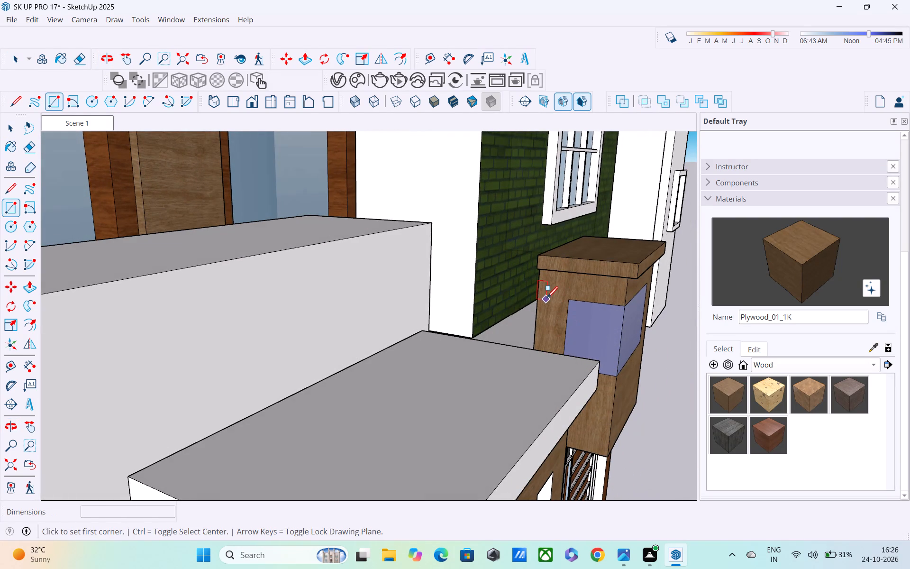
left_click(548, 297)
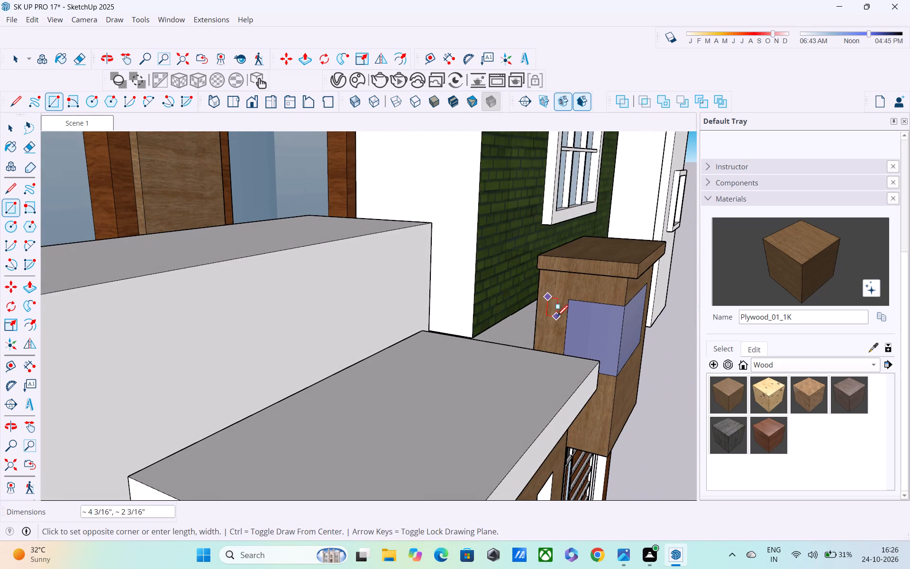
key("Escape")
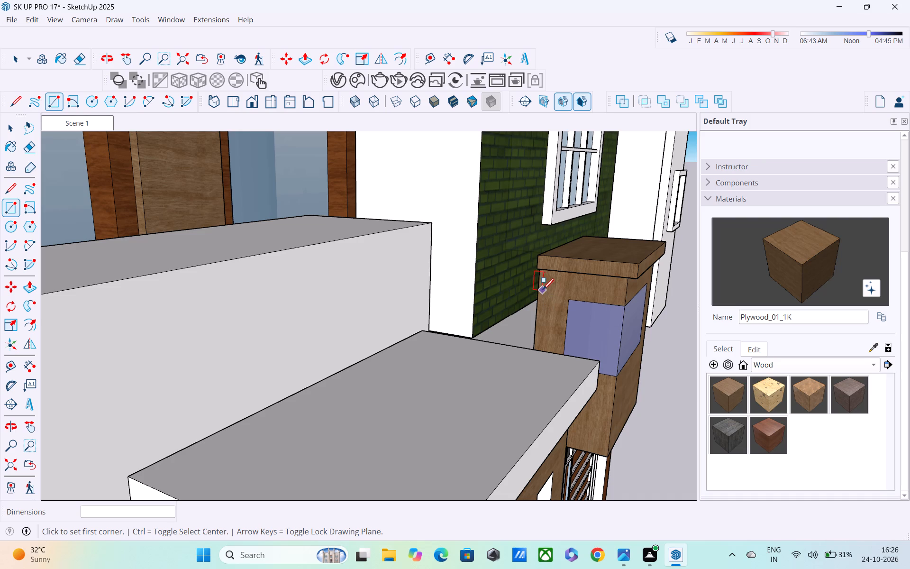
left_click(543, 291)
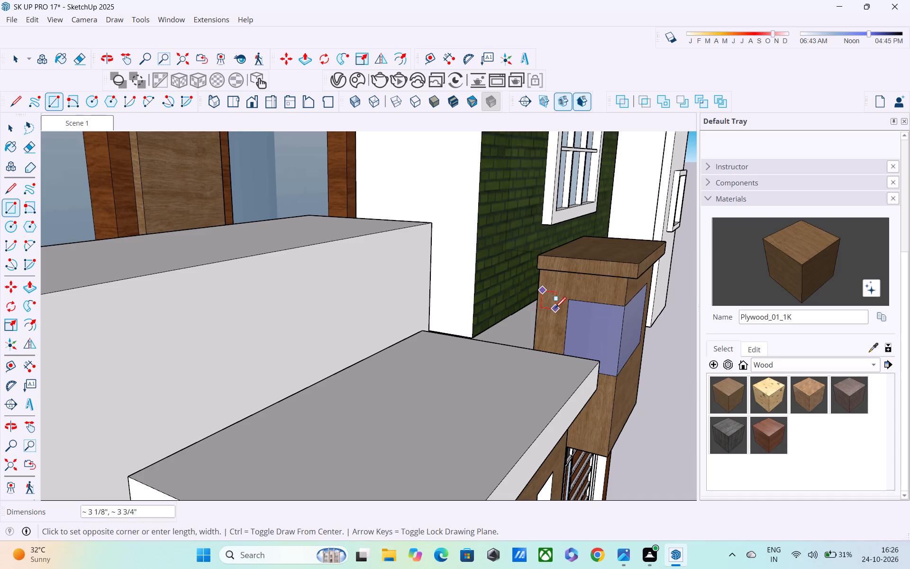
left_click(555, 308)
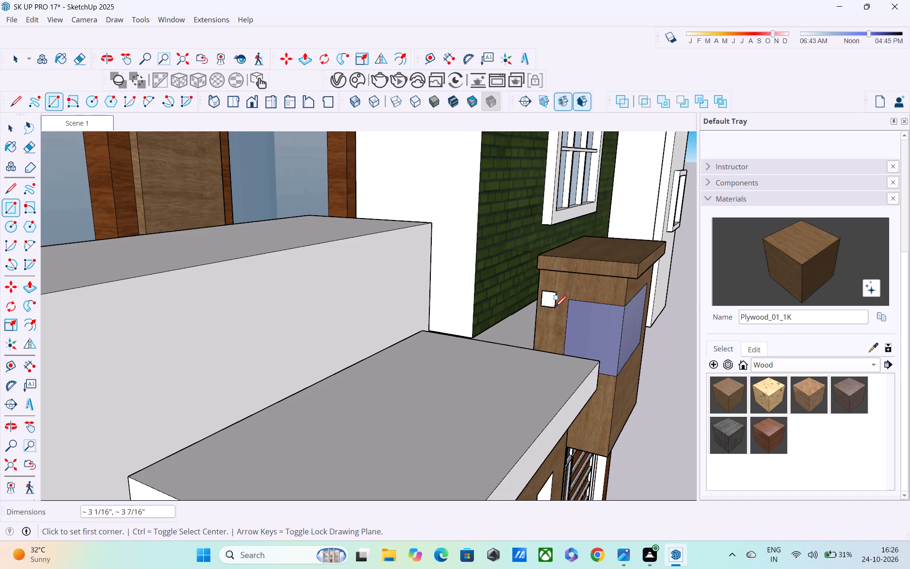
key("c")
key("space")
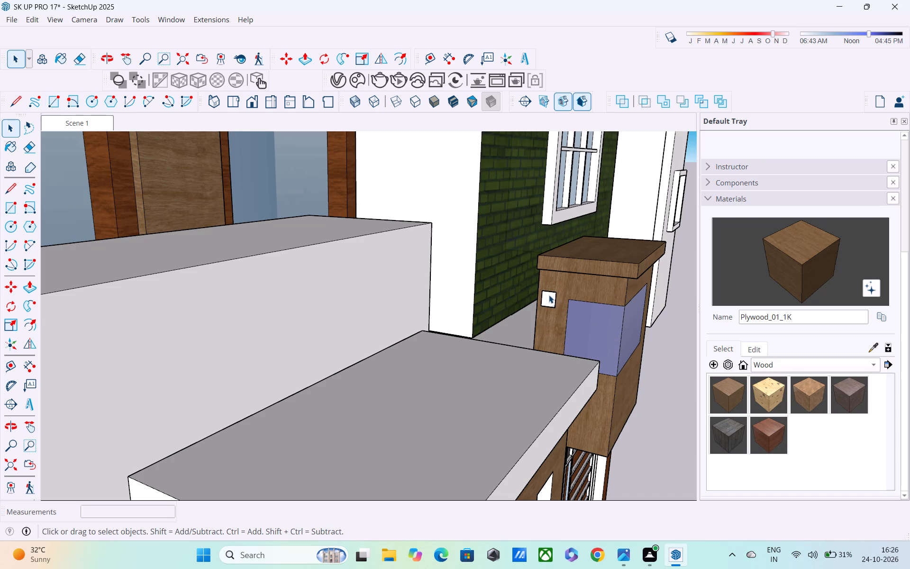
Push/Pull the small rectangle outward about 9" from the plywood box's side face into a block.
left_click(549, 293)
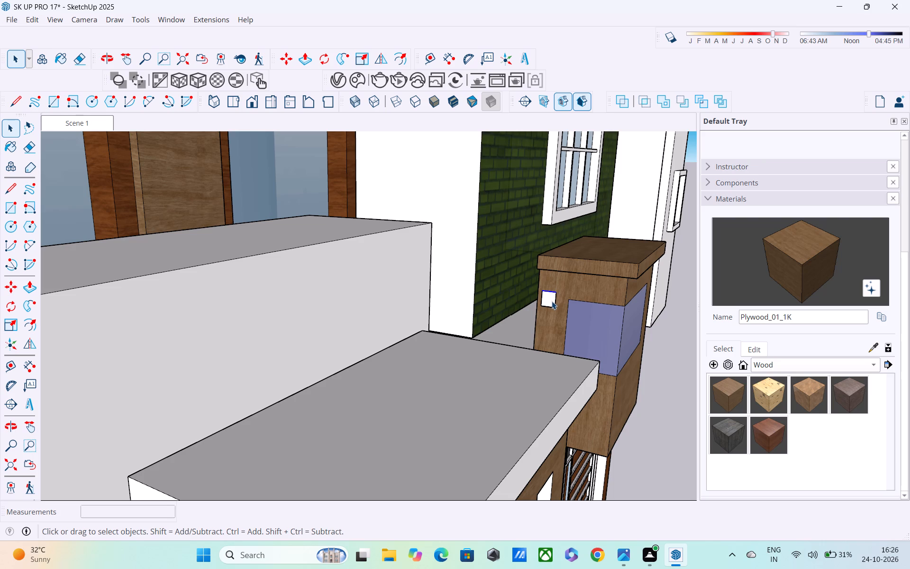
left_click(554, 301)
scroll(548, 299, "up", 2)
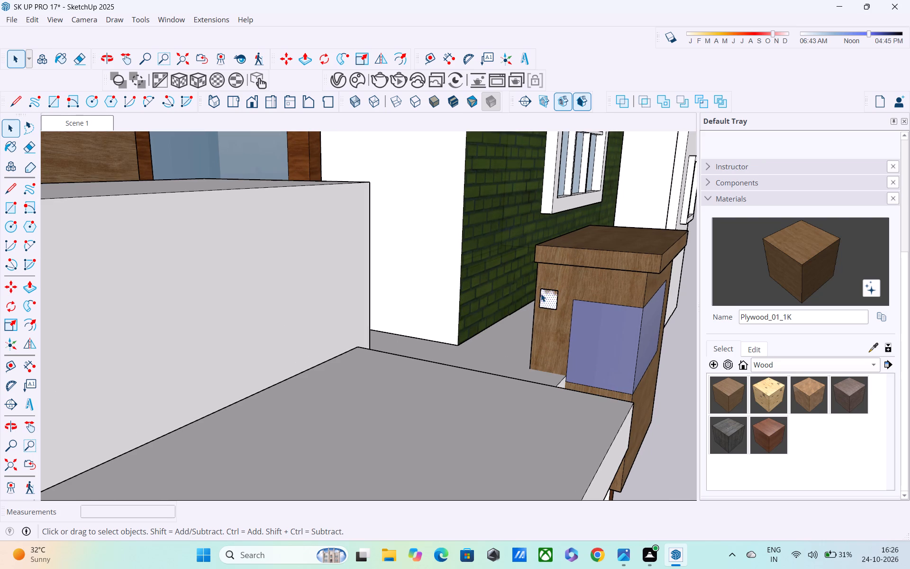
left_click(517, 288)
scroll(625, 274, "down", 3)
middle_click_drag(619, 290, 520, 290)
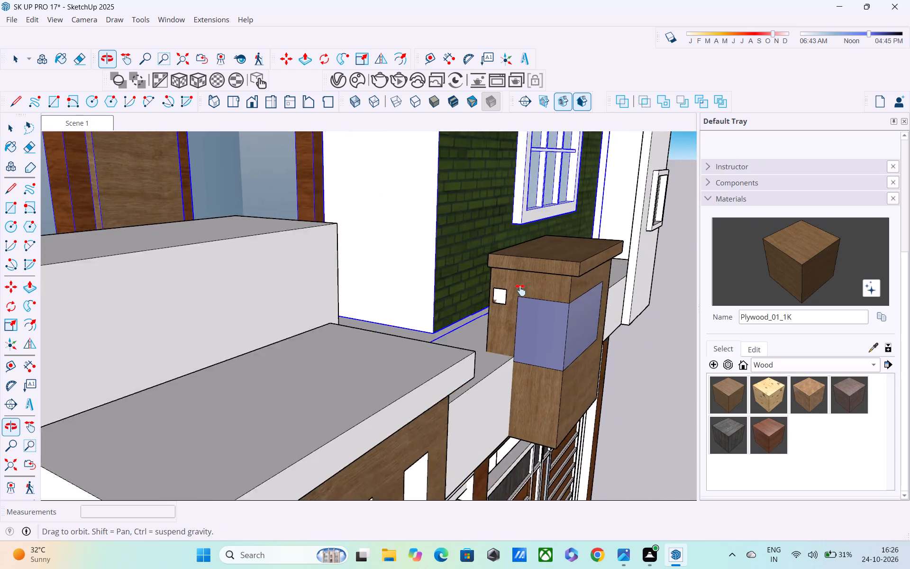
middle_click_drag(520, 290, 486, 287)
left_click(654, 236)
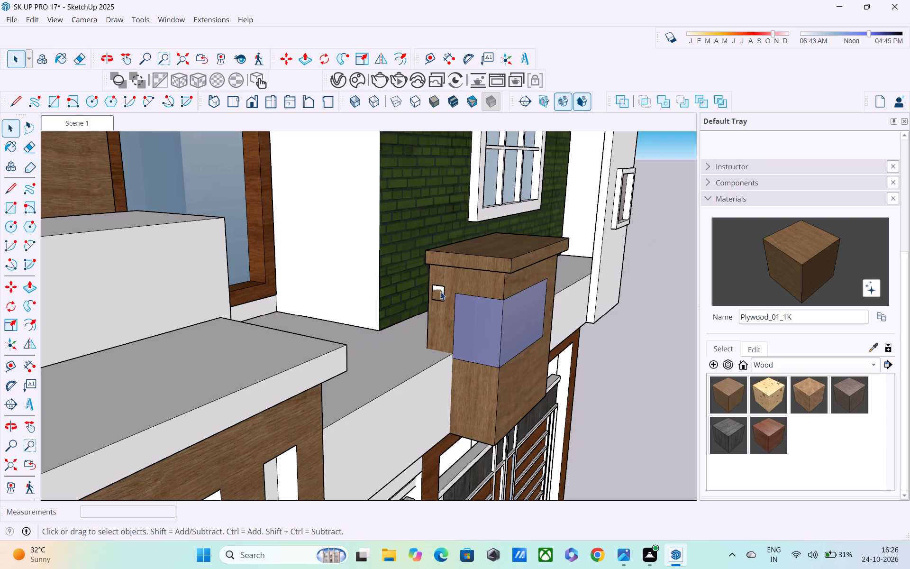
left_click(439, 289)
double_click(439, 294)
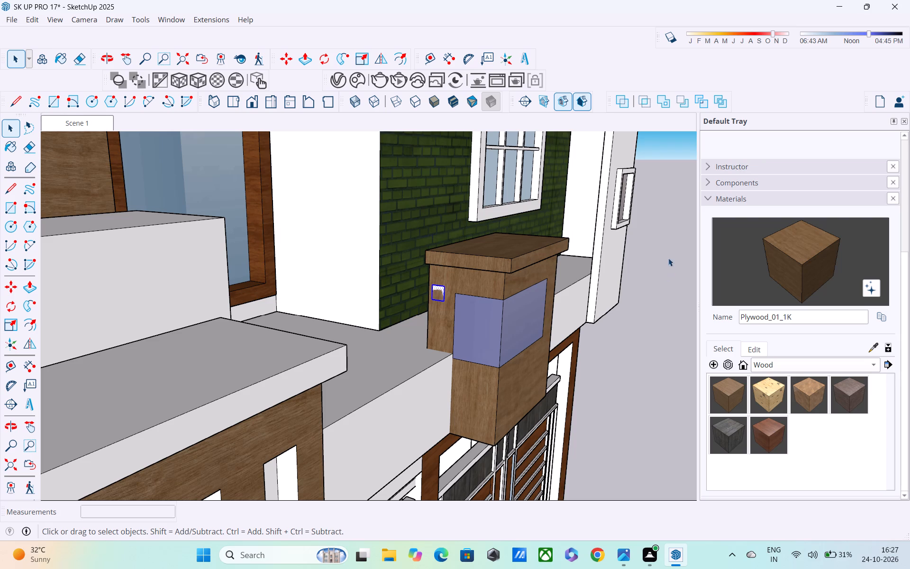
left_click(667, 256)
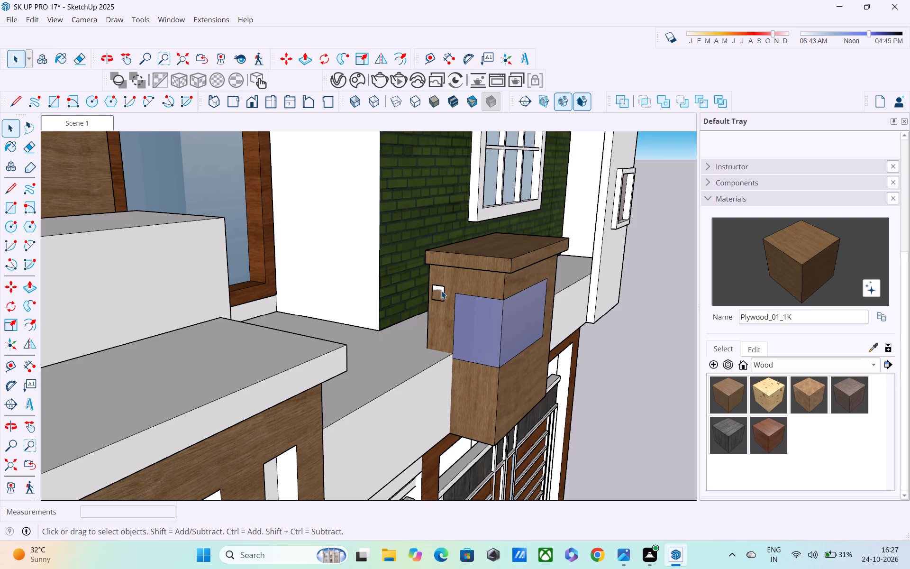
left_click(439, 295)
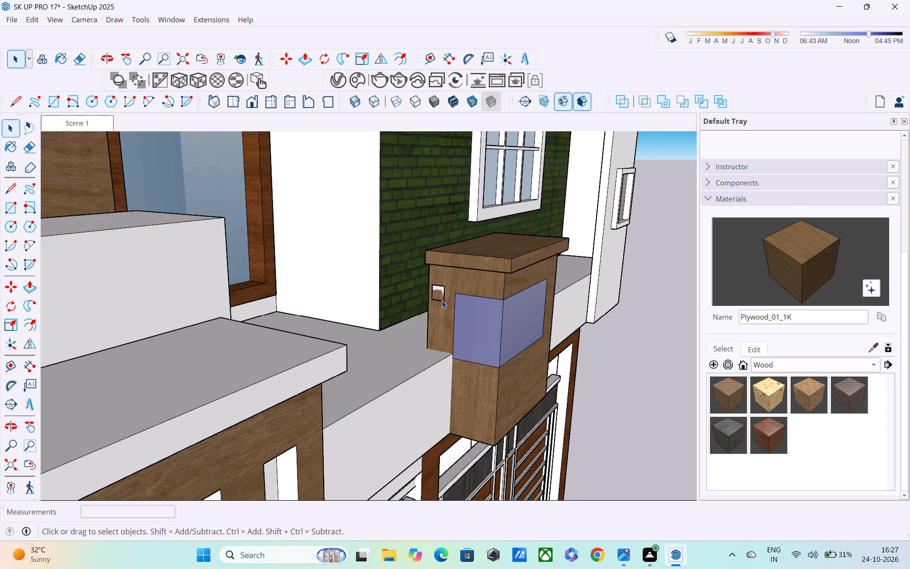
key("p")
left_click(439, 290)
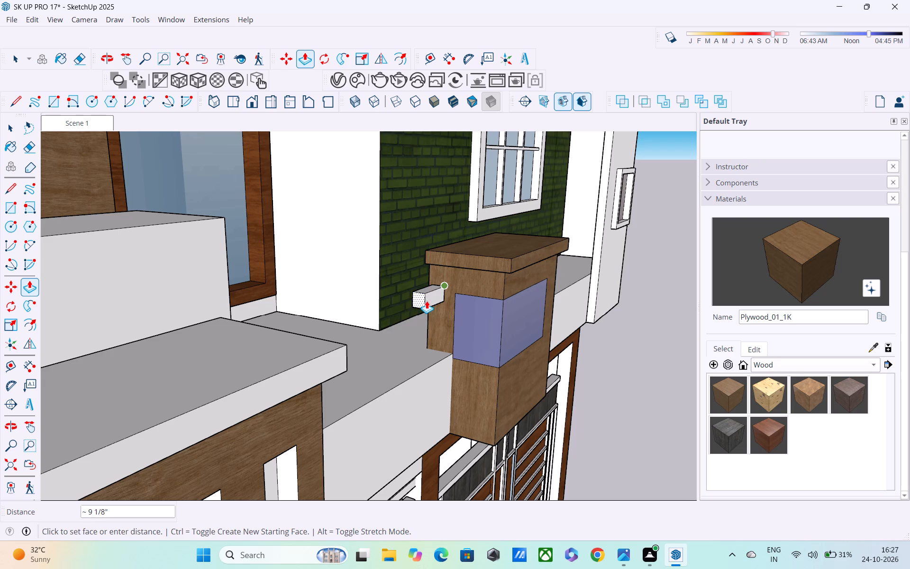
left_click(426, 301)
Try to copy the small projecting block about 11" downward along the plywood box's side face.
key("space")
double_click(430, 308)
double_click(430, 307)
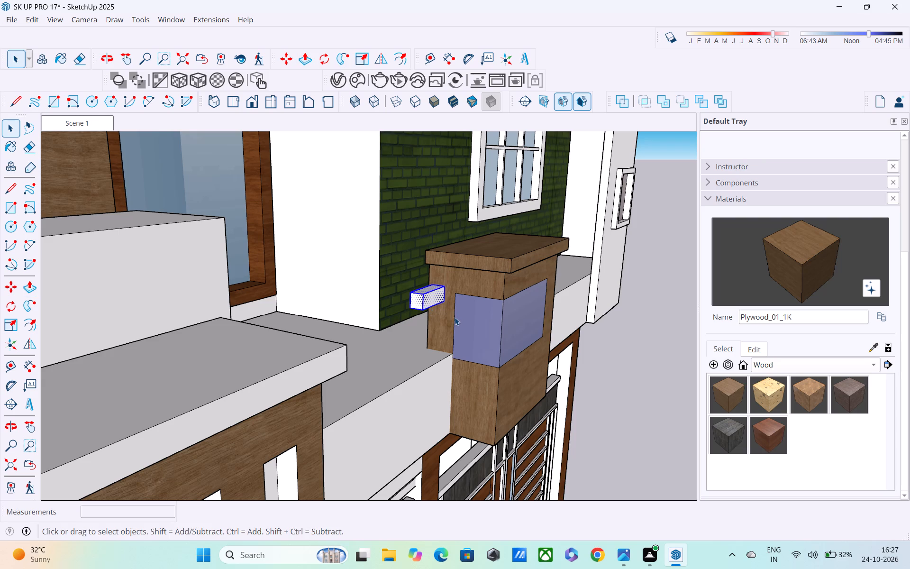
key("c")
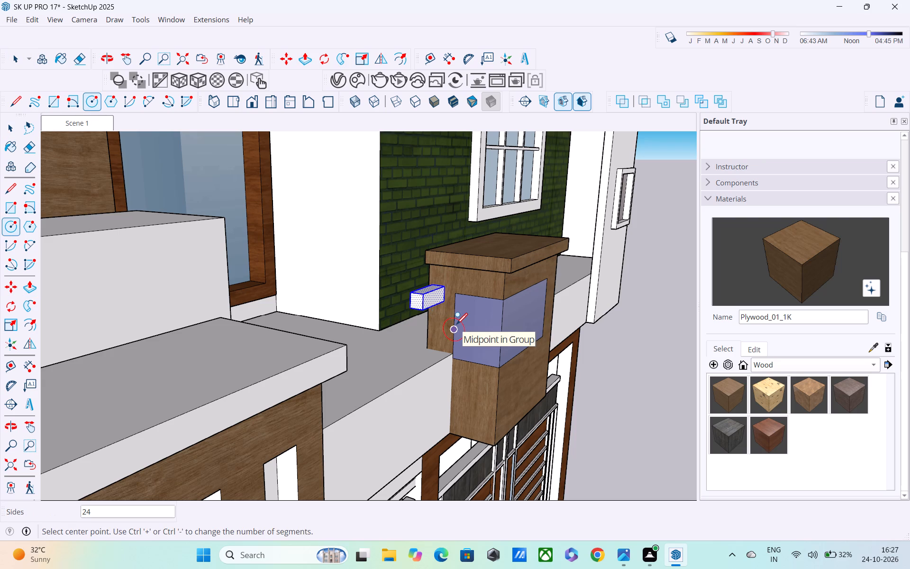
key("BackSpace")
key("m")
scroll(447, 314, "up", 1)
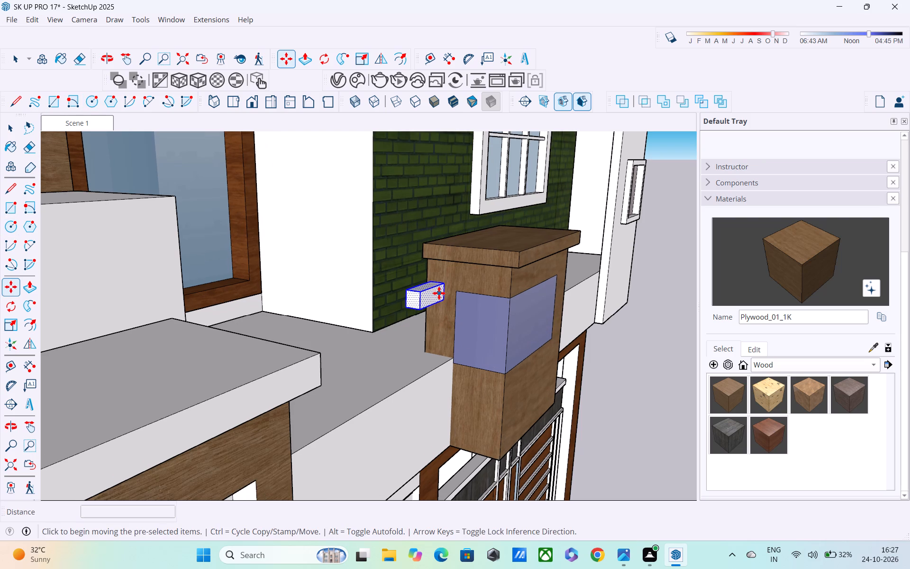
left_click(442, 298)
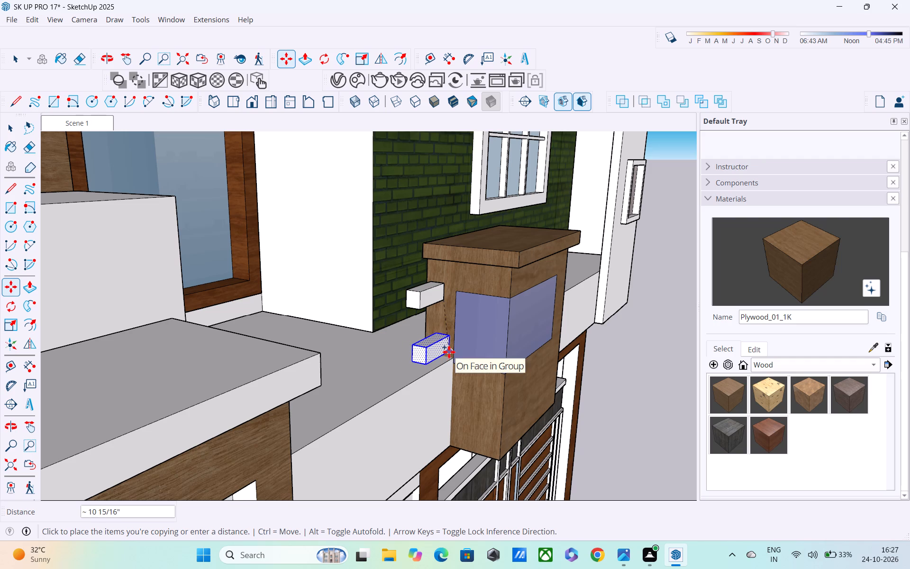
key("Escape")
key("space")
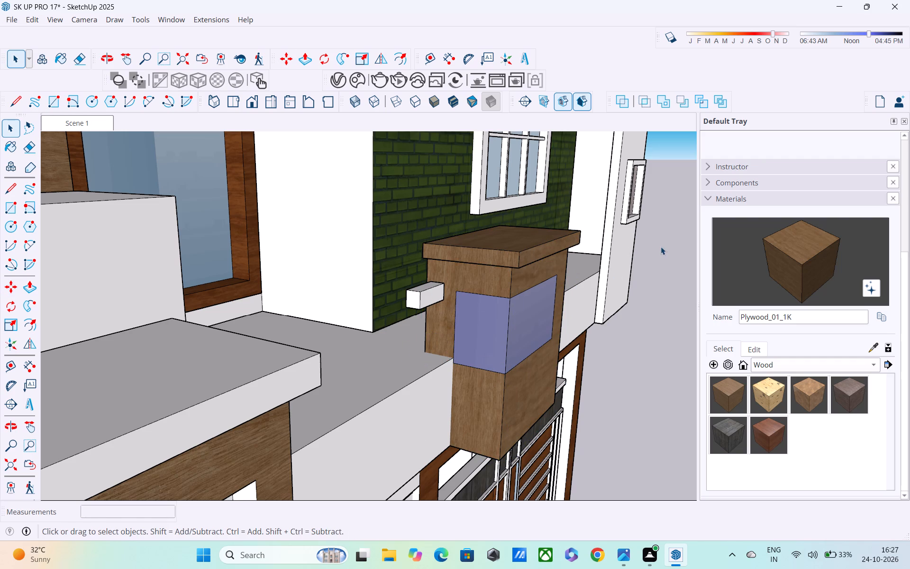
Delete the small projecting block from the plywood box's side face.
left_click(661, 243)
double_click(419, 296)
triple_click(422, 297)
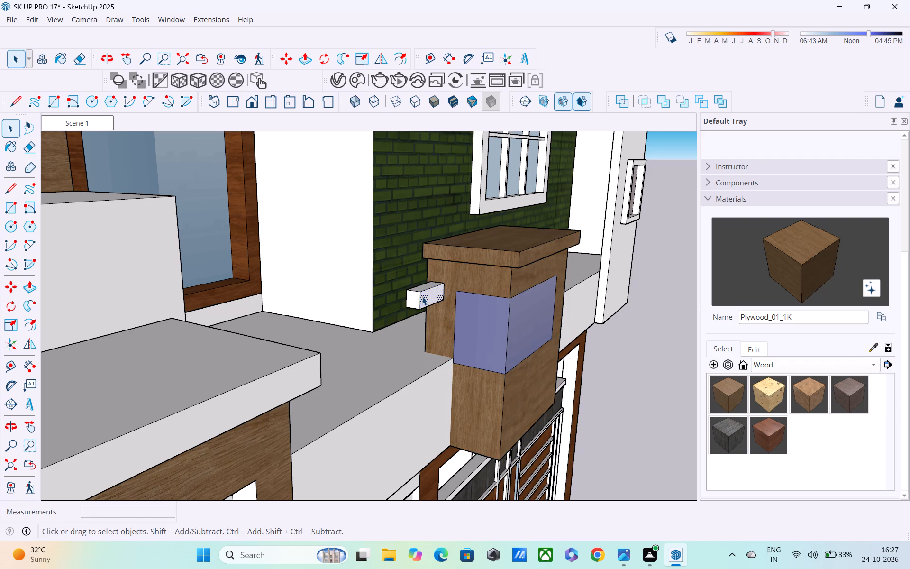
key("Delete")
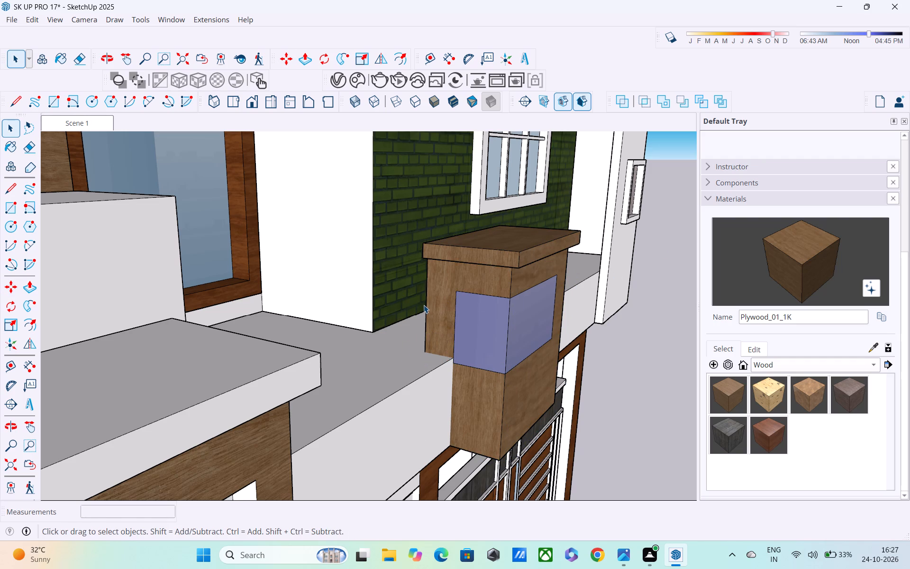
Draw a small rectangle about 2 1/8" by 1 5/8" near the upper outer corner of the plywood box's side face, below the cap.
key("r")
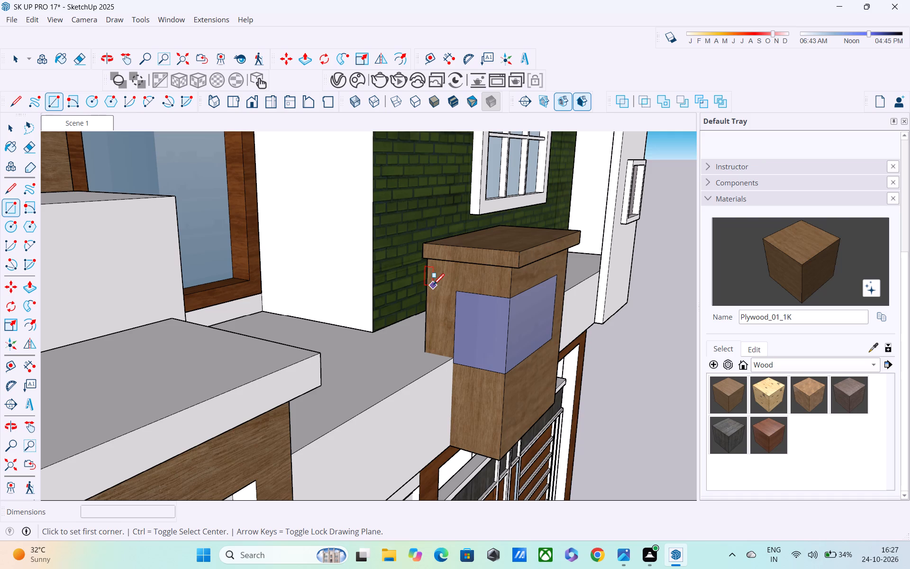
middle_click_drag(439, 288, 475, 277)
scroll(480, 251, "up", 3)
middle_click_drag(494, 260, 469, 264)
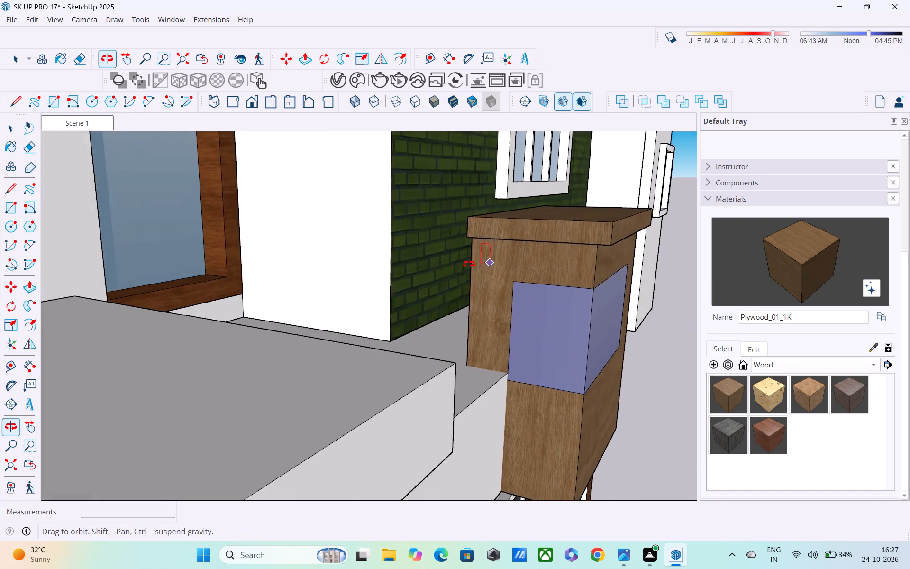
middle_click_drag(469, 264, 464, 264)
scroll(464, 264, "up", 3)
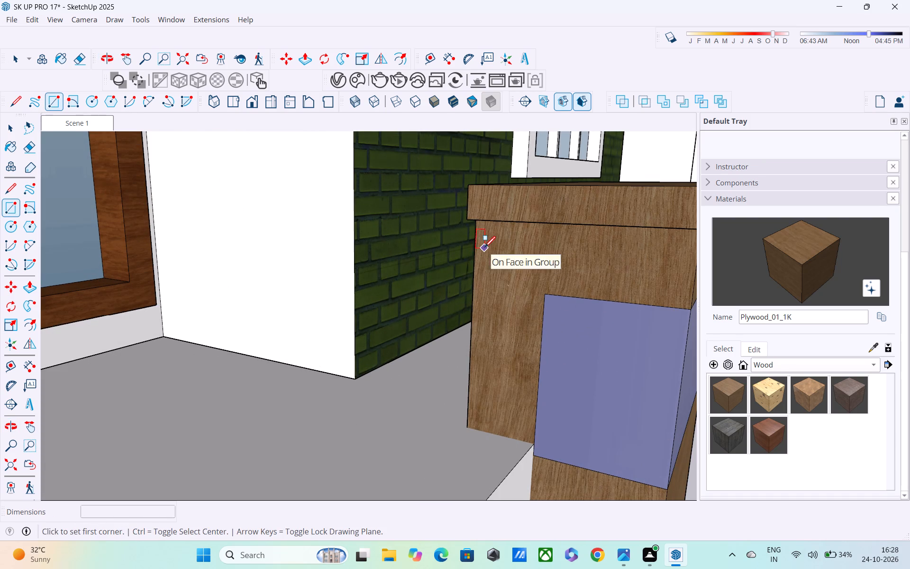
left_click(483, 246)
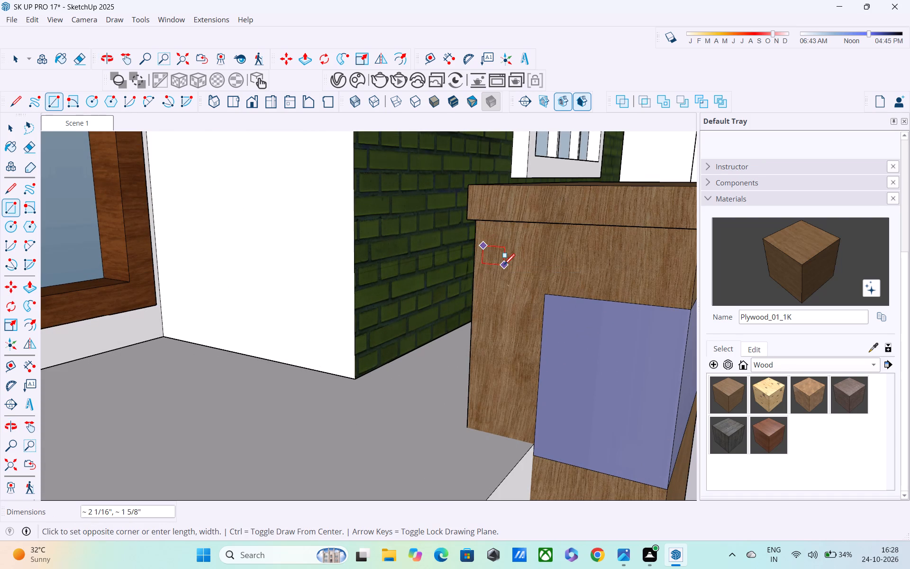
left_click(500, 263)
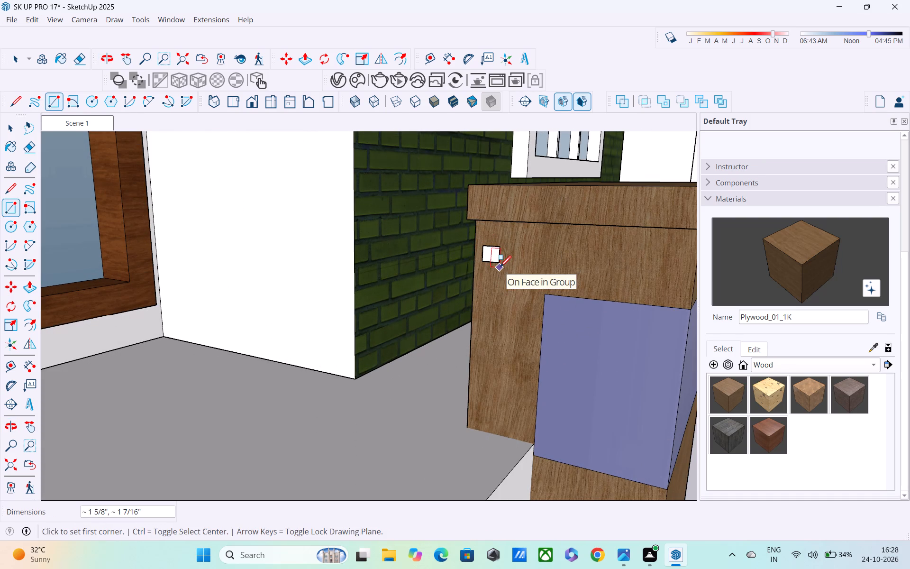
key("ctrl+z")
left_click(485, 245)
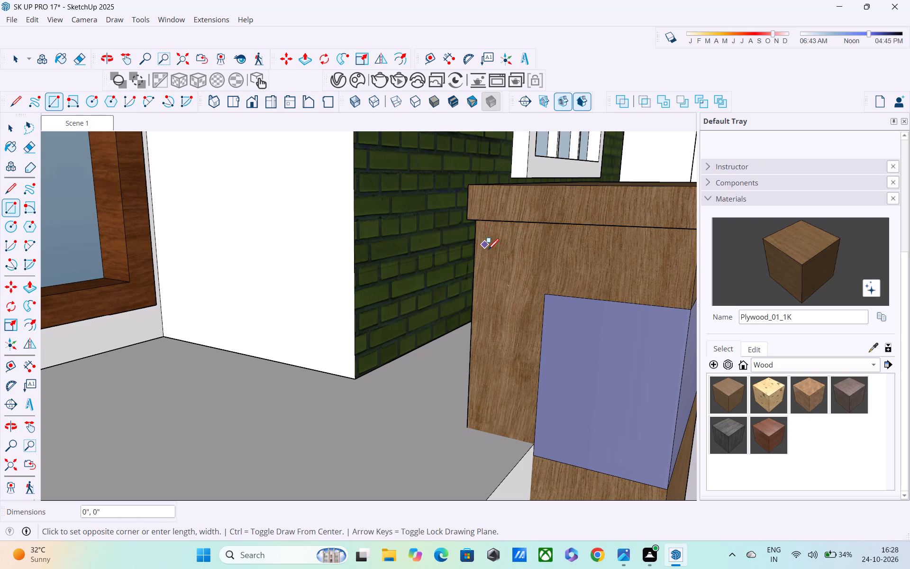
left_click(507, 265)
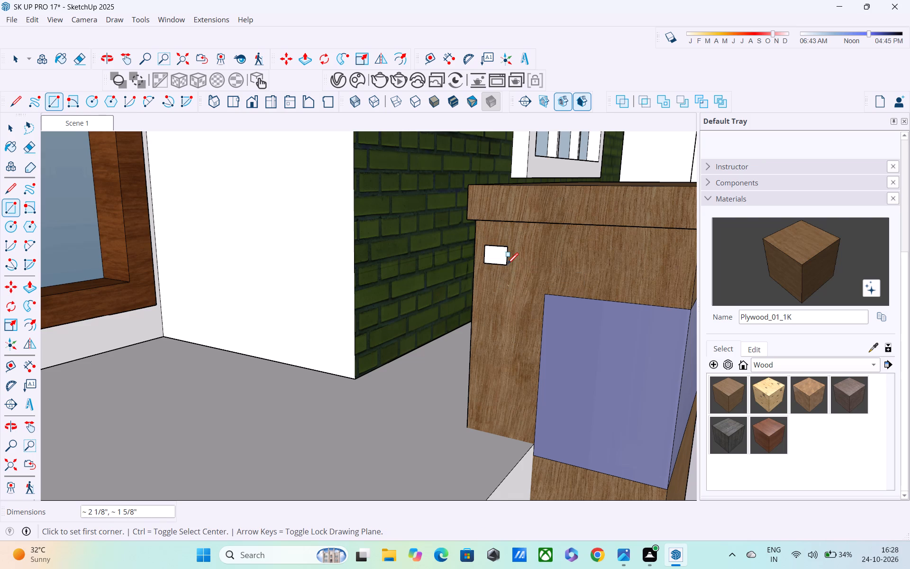
Push/Pull the small rectangle outward about 7 5/16" from the plywood box's side face into a projecting block.
key("p")
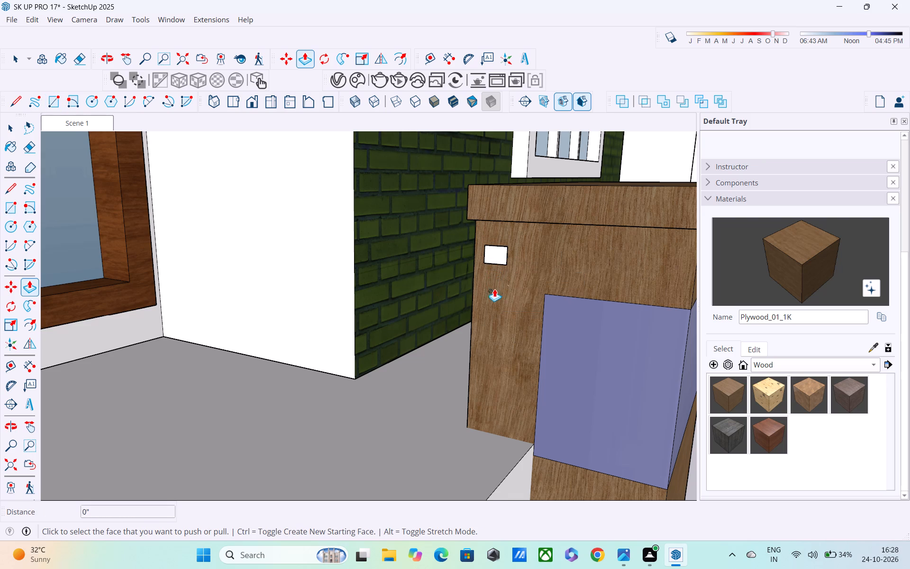
left_click(494, 252)
scroll(424, 290, "down", 3)
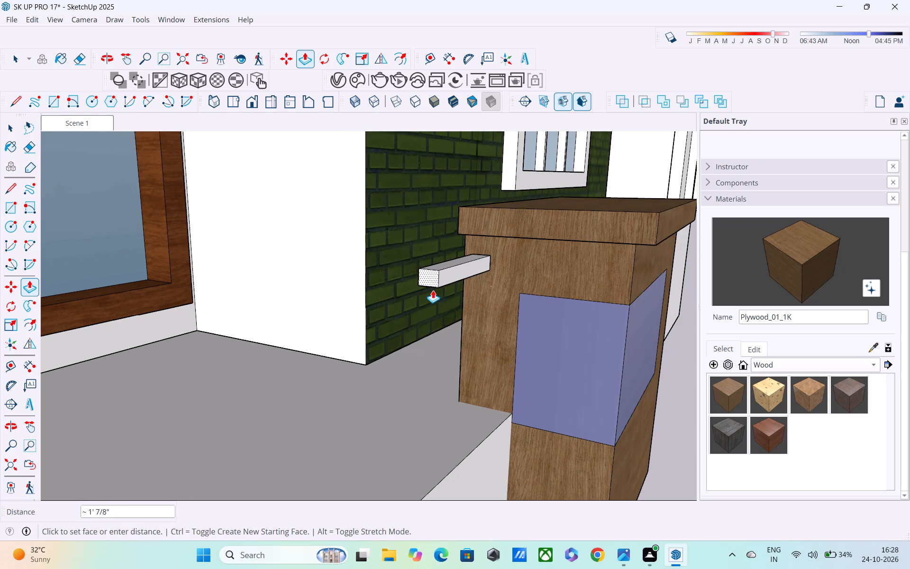
key("space")
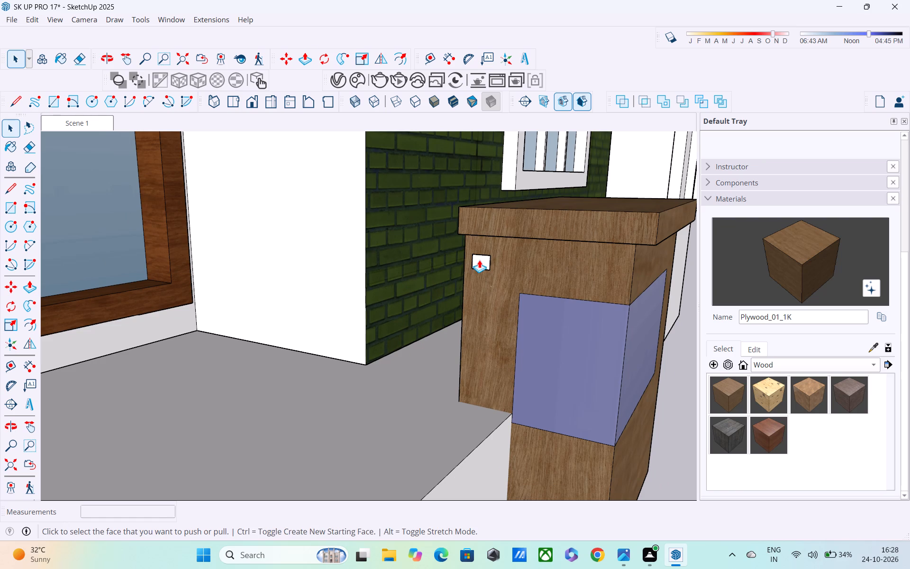
key("p")
left_click(479, 256)
left_click(457, 278)
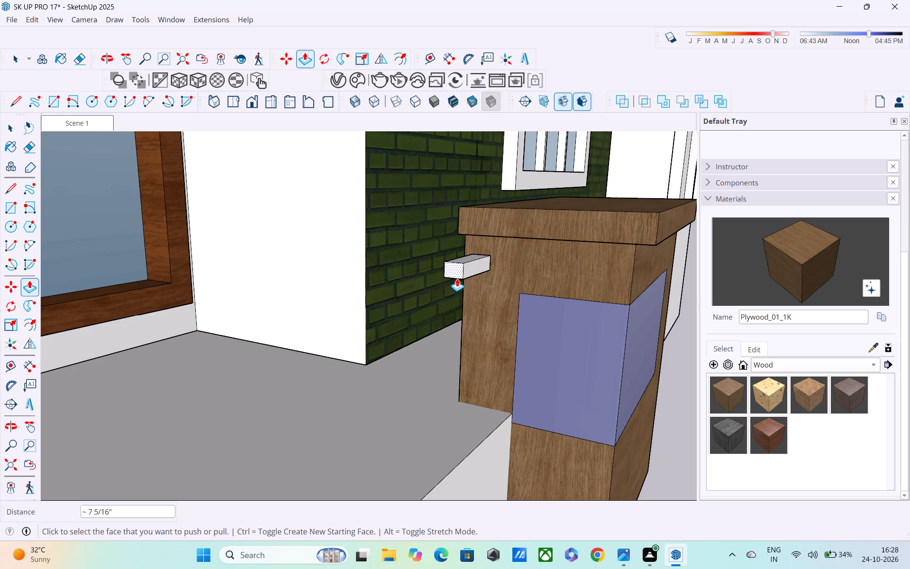
Copy the whole projecting block about 1' 2 3/4" down the side face and divide the distance into 4 equal spacings with copies.
key("space")
double_click(466, 275)
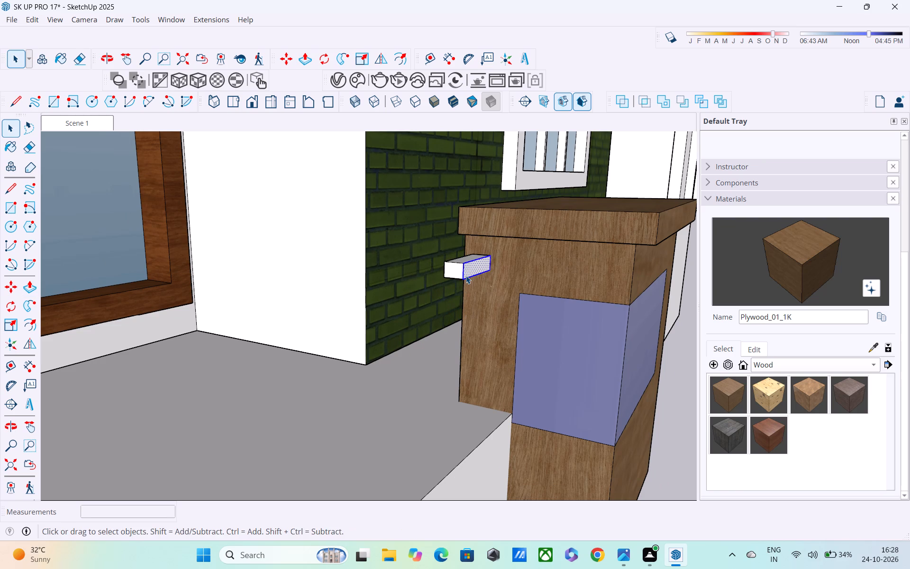
double_click(466, 275)
key("m")
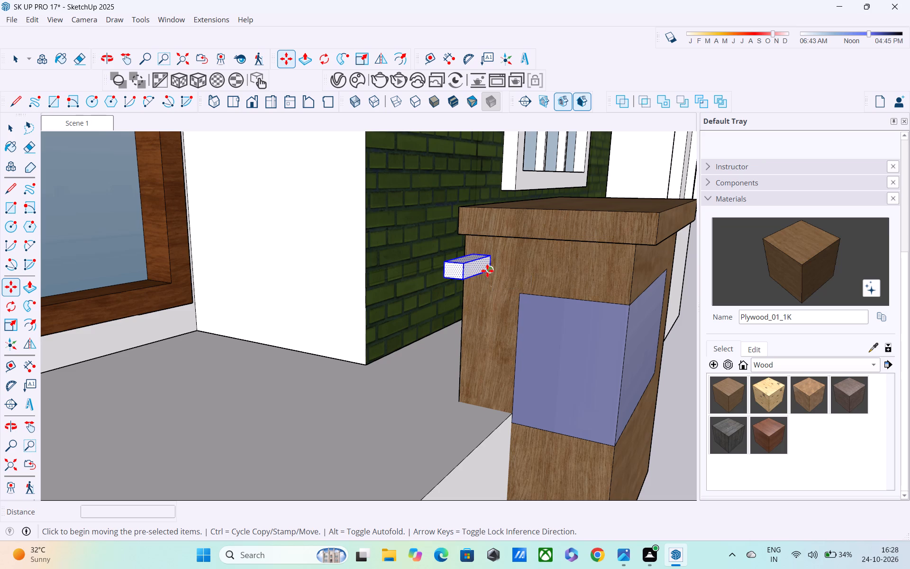
left_click(488, 271)
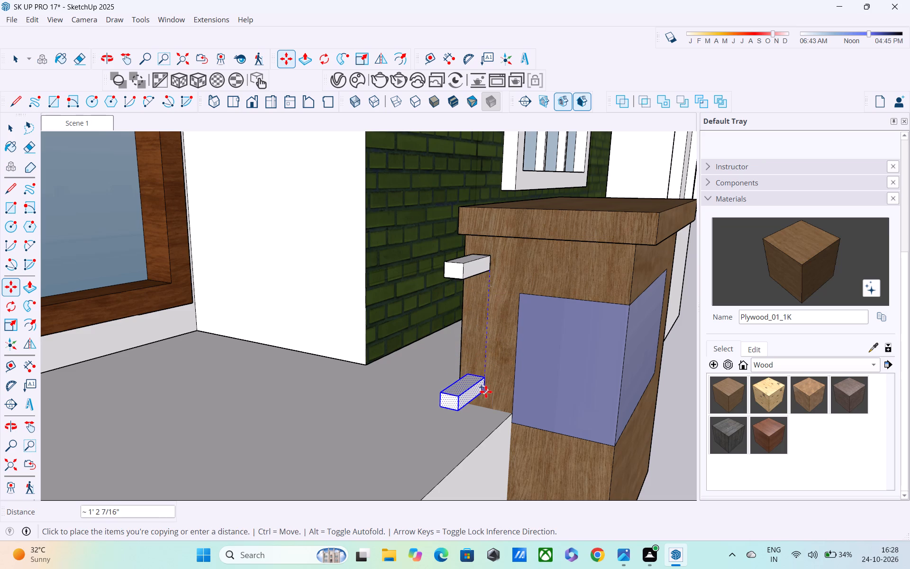
left_click(485, 394)
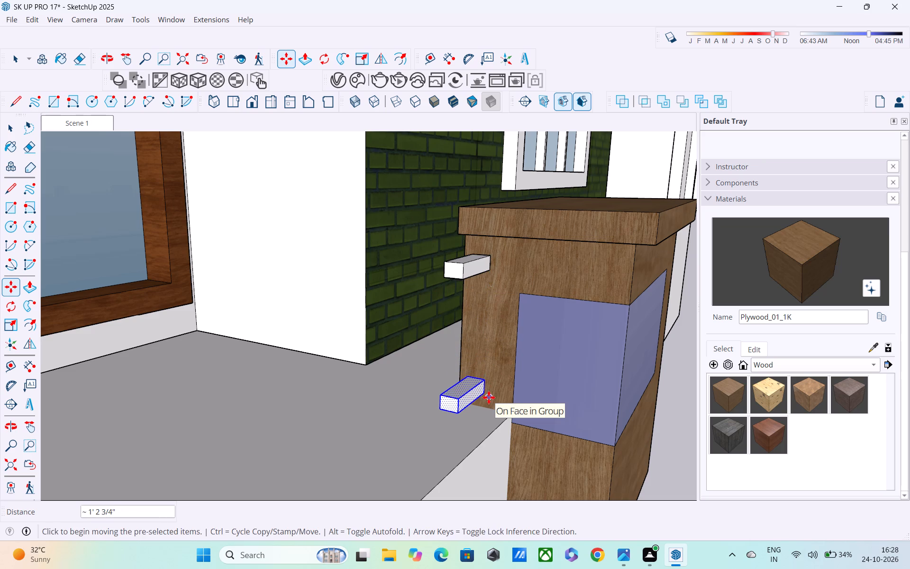
key("slash")
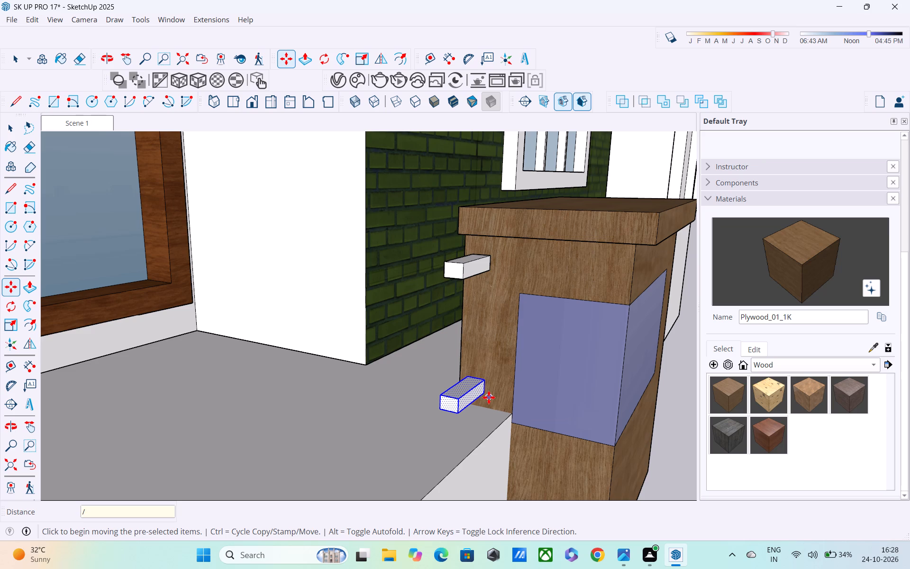
key("4")
key("Return")
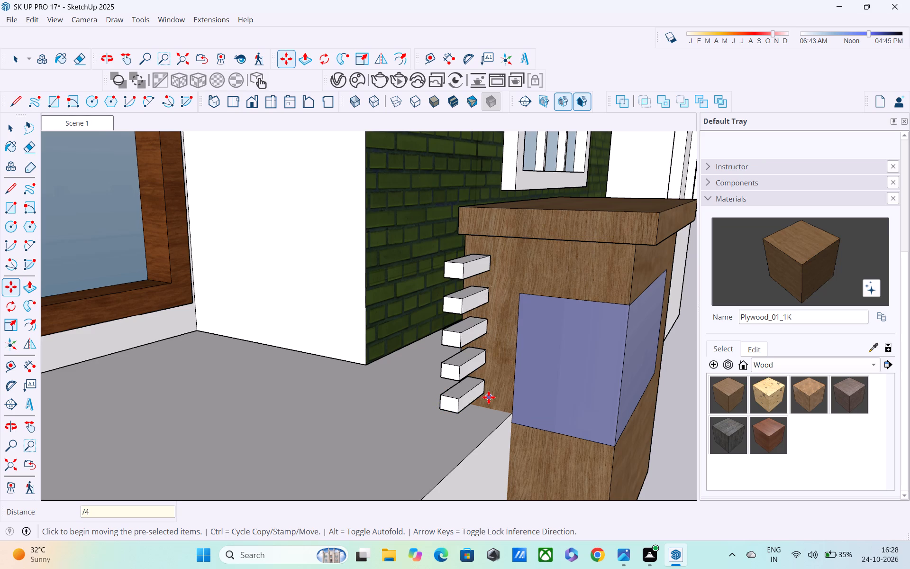
Divide the copied side blocks into 2 equal spacings, and change the division to 3.
key("slash")
key("2")
key("Return")
key("slash")
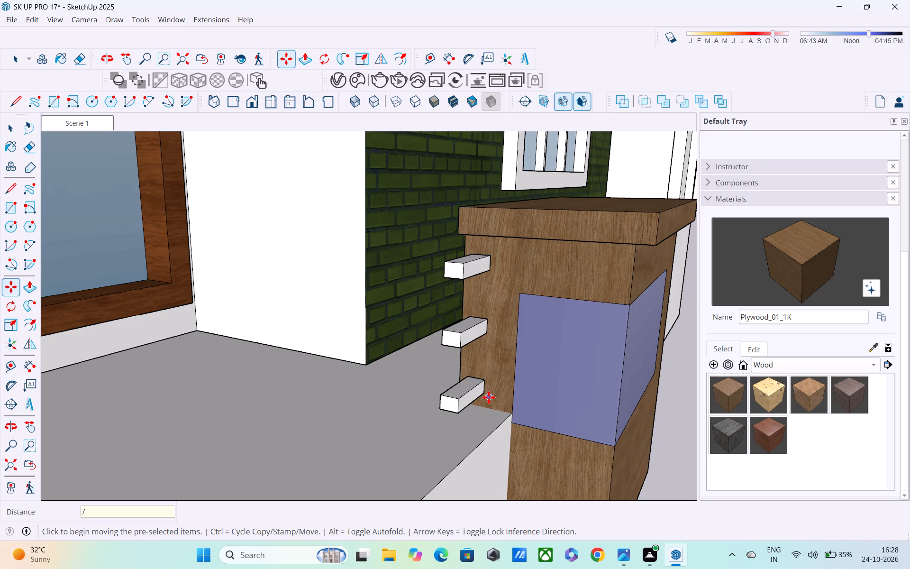
key("3")
key("Return")
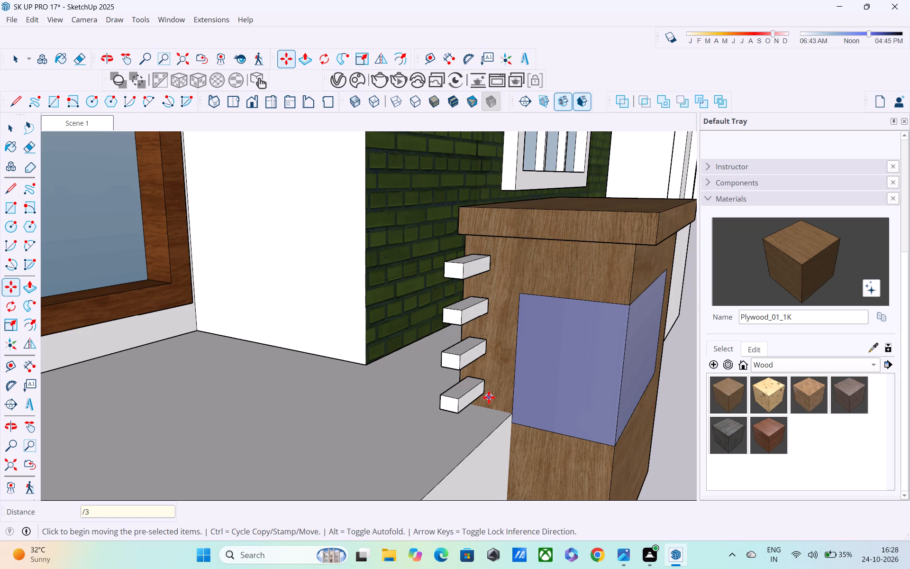
Examine the plywood box and its projecting side blocks from the front and both sides.
scroll(481, 357, "down", 1)
scroll(386, 359, "down", 3)
middle_click_drag(443, 337, 432, 333)
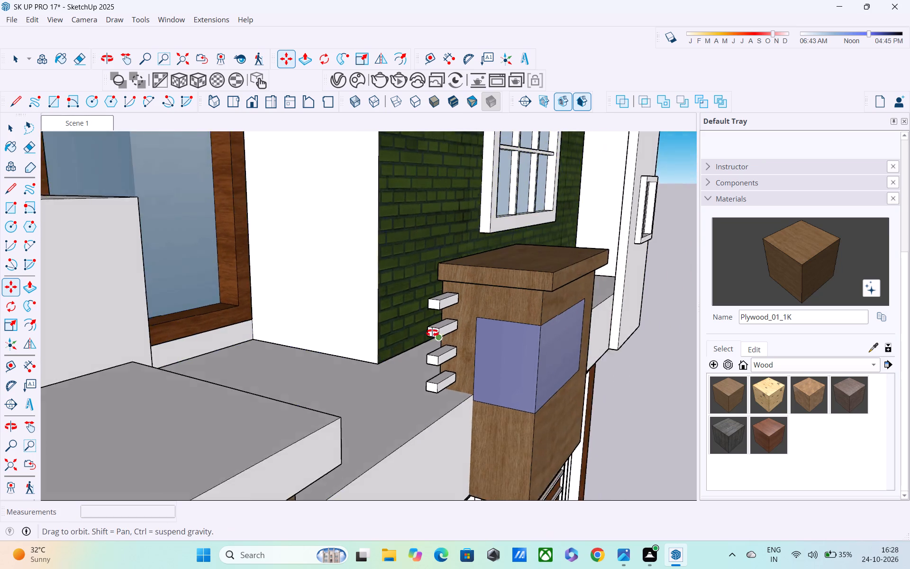
middle_click_drag(432, 333, 320, 312)
scroll(323, 309, "down", 3)
middle_click_drag(387, 322, 315, 315)
scroll(315, 315, "up", 1)
scroll(334, 319, "down", 3)
middle_click_drag(386, 328, 347, 280)
middle_click_drag(410, 325, 243, 365)
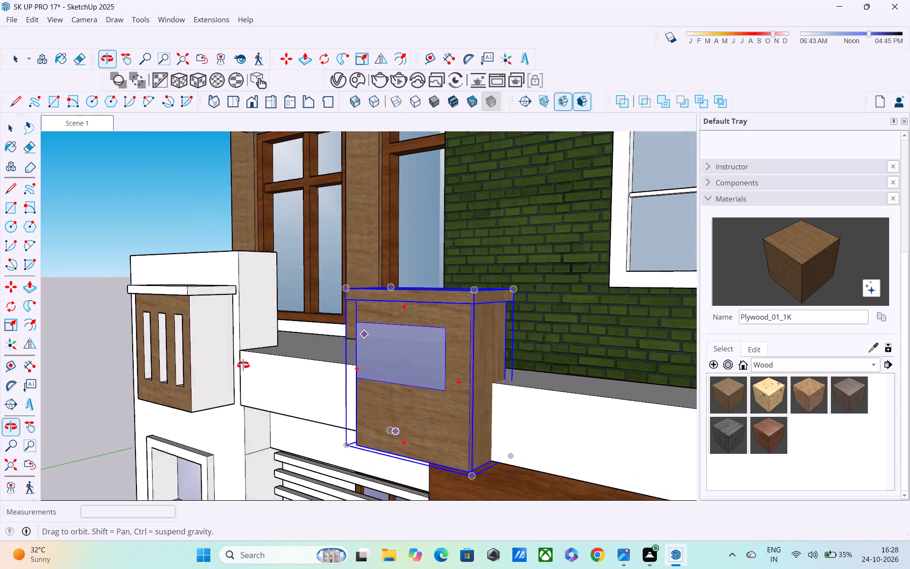
middle_click_drag(243, 365, 470, 391)
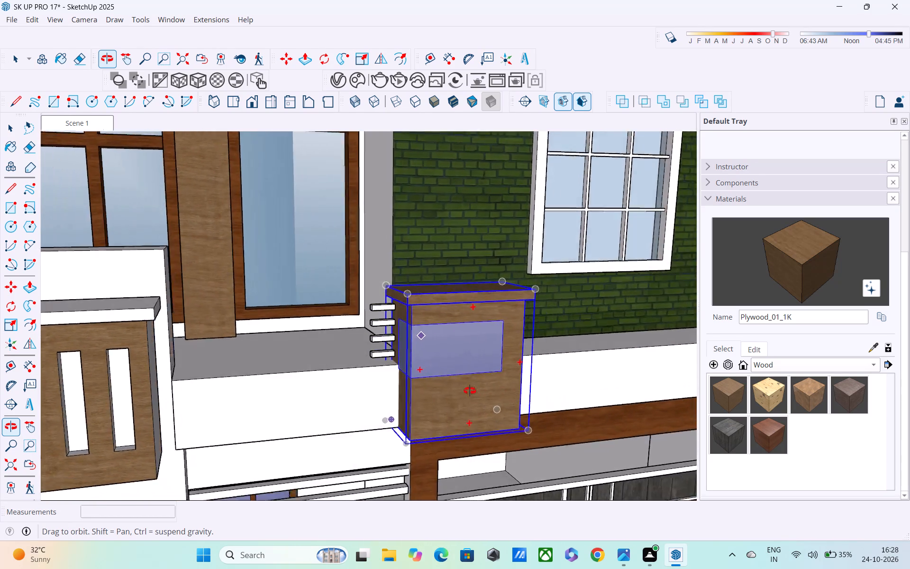
middle_click_drag(470, 391, 412, 396)
scroll(411, 391, "down", 2)
middle_click_drag(390, 380, 351, 331)
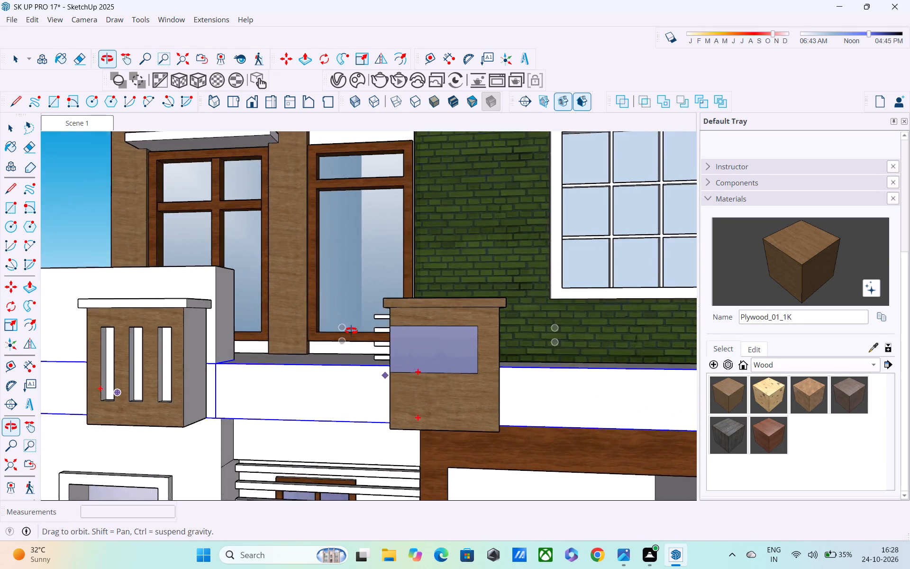
middle_click_drag(351, 331, 417, 357)
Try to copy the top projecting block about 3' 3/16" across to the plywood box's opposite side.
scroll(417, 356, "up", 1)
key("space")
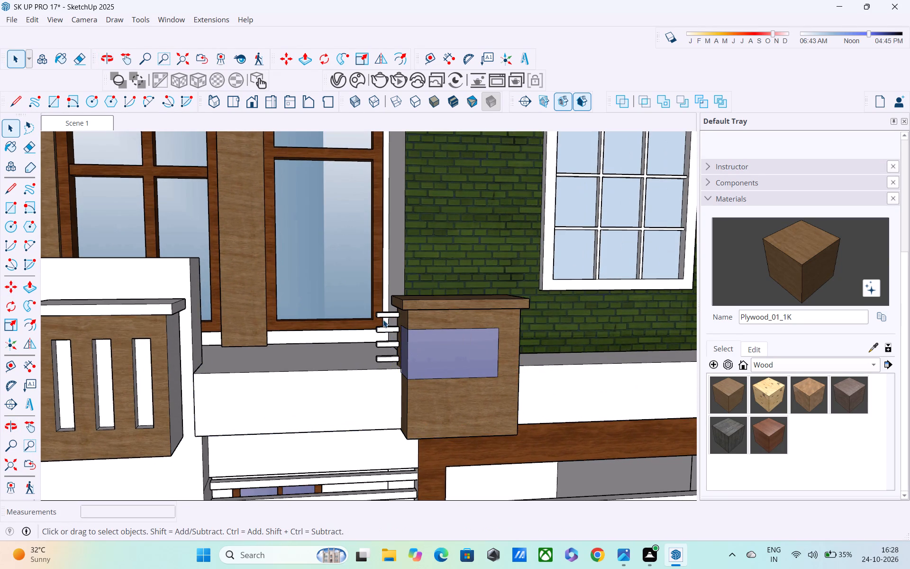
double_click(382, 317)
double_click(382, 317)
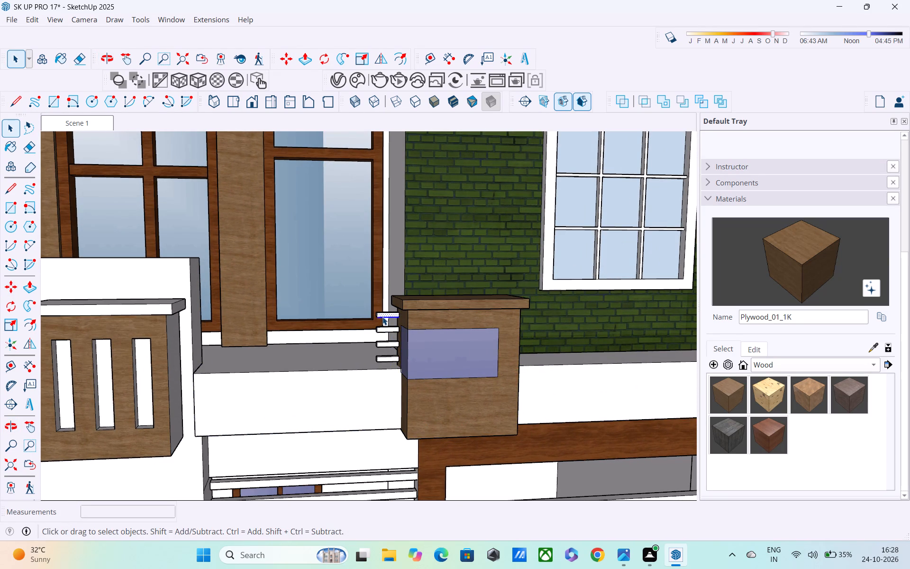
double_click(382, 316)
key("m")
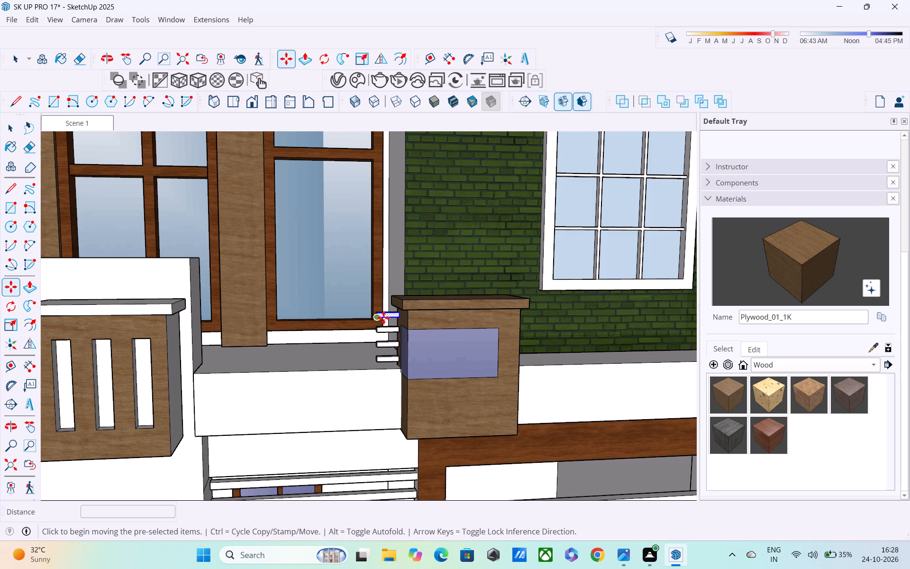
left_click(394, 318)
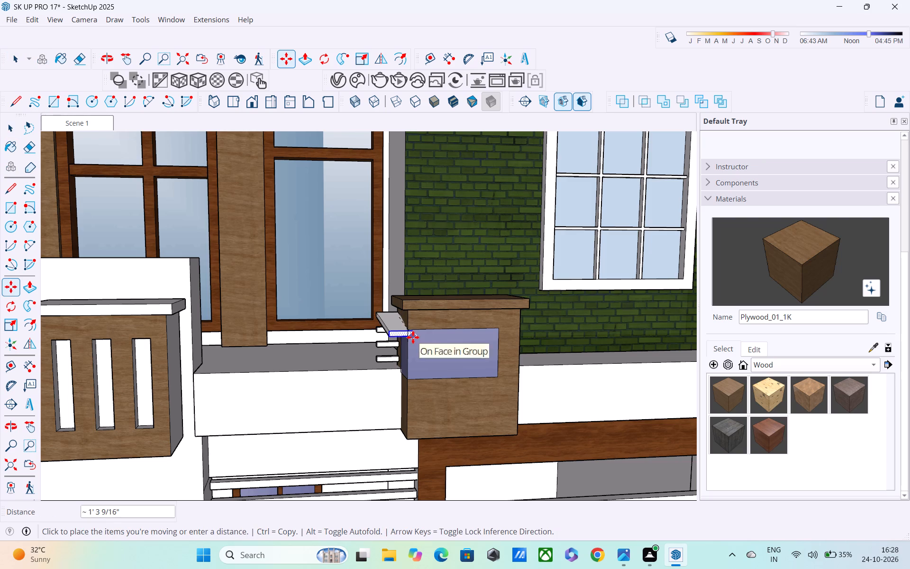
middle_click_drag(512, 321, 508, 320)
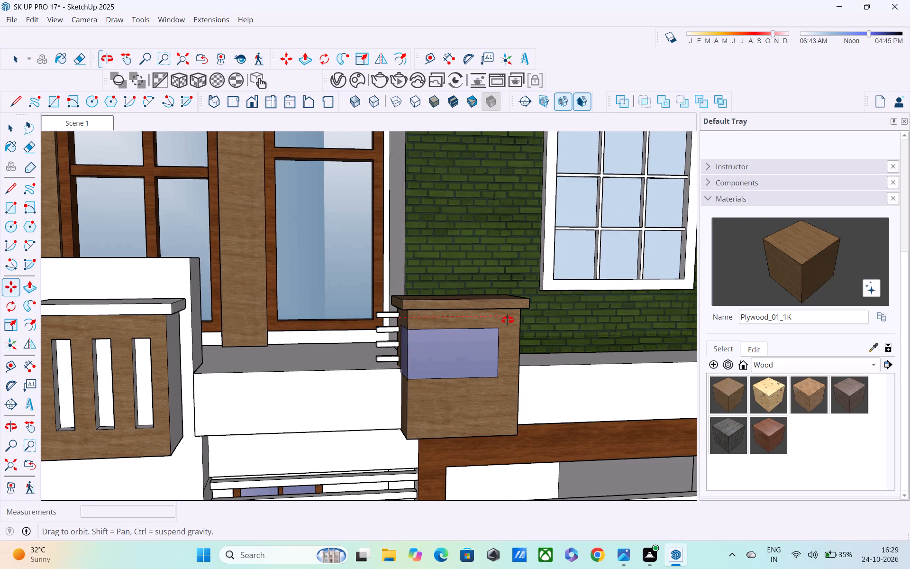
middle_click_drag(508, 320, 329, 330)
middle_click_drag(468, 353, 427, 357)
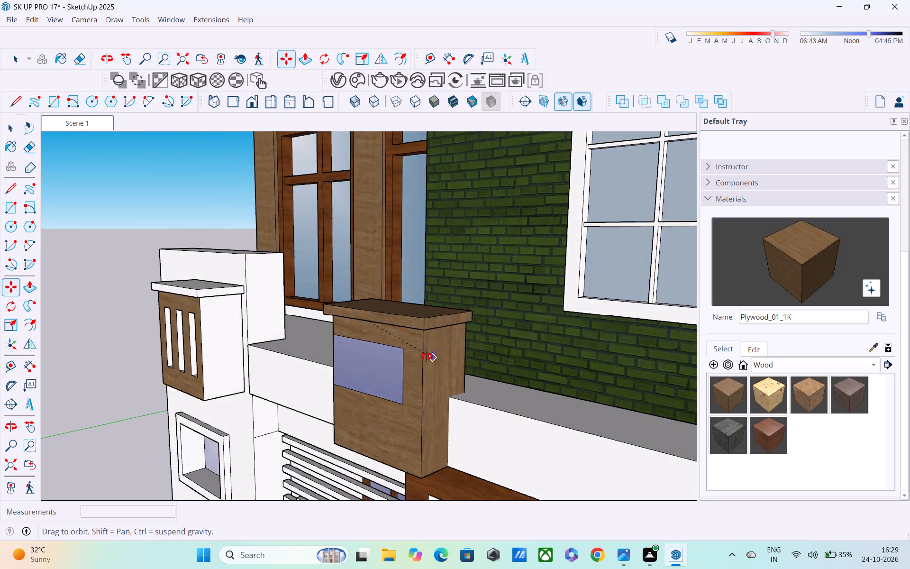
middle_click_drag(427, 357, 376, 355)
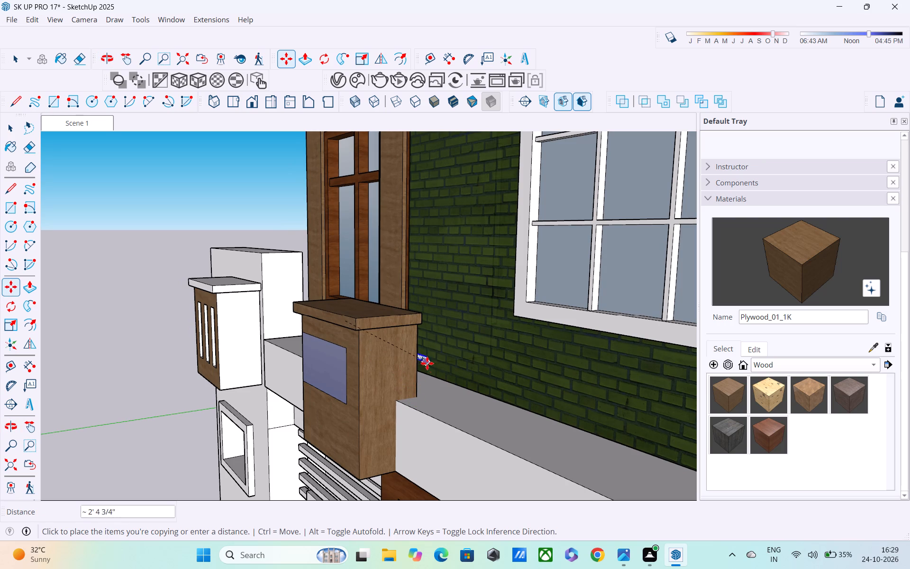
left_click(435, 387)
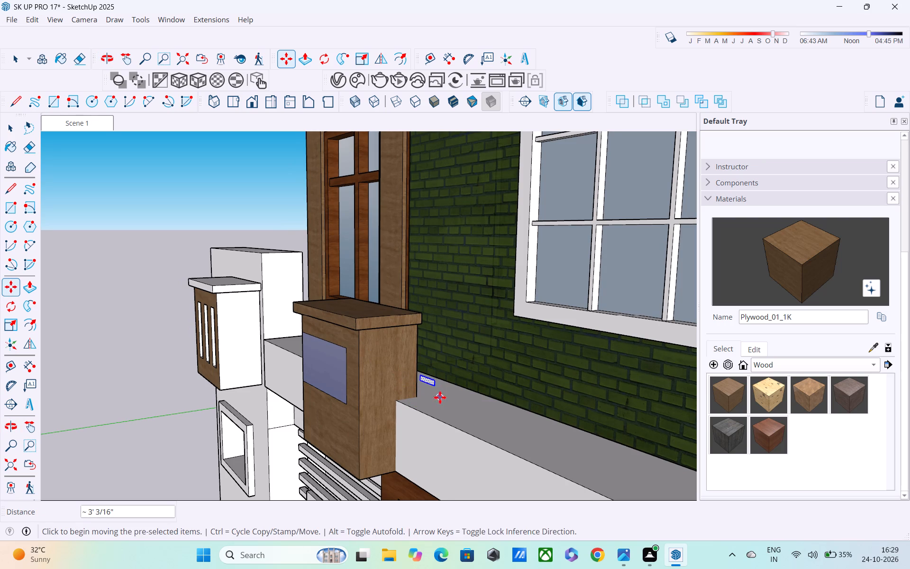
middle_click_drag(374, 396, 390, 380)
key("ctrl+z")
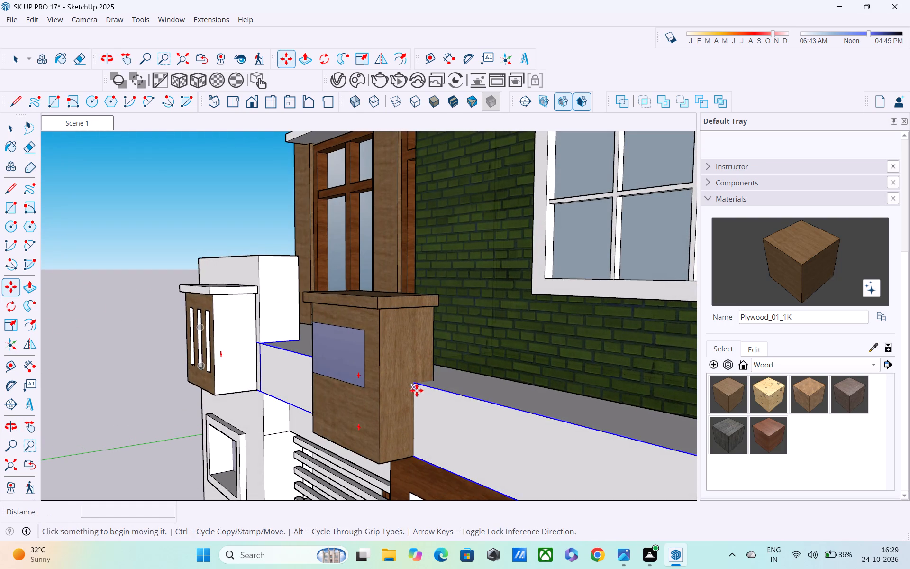
Copy the whole top projecting block about 3' 6 3/4" across onto the plywood box's opposite side face, just below the cap.
middle_click_drag(423, 393, 673, 398)
key("space")
triple_click(451, 308)
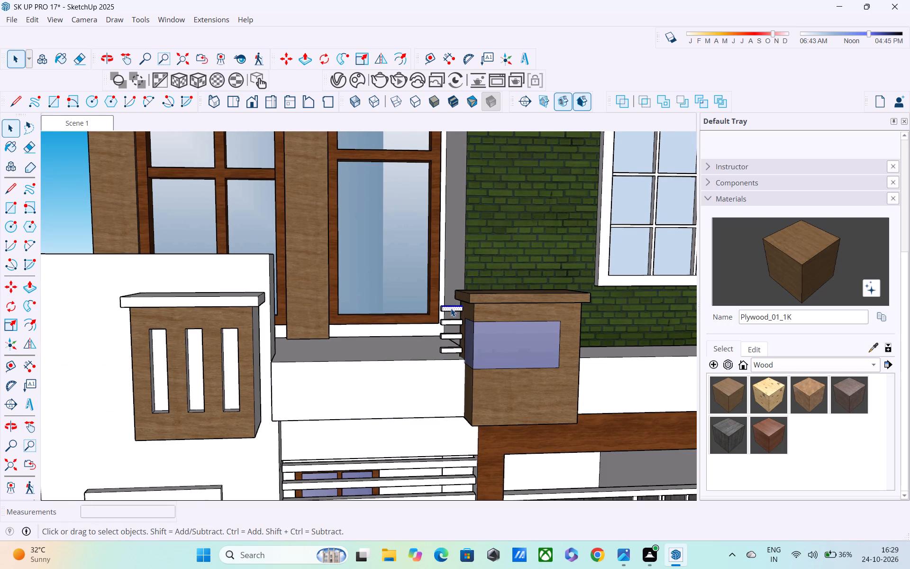
middle_click_drag(466, 319, 874, 396)
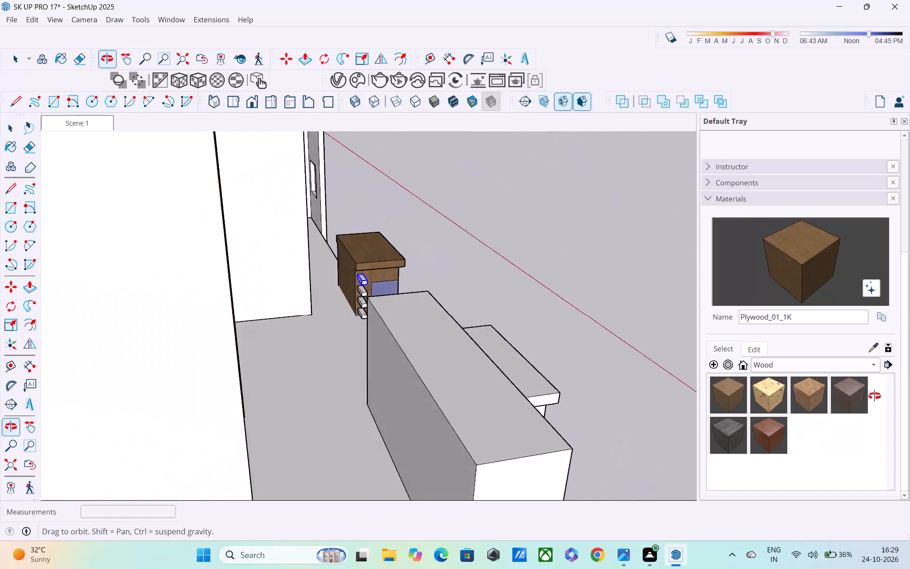
middle_click_drag(874, 396, 494, 349)
key("m")
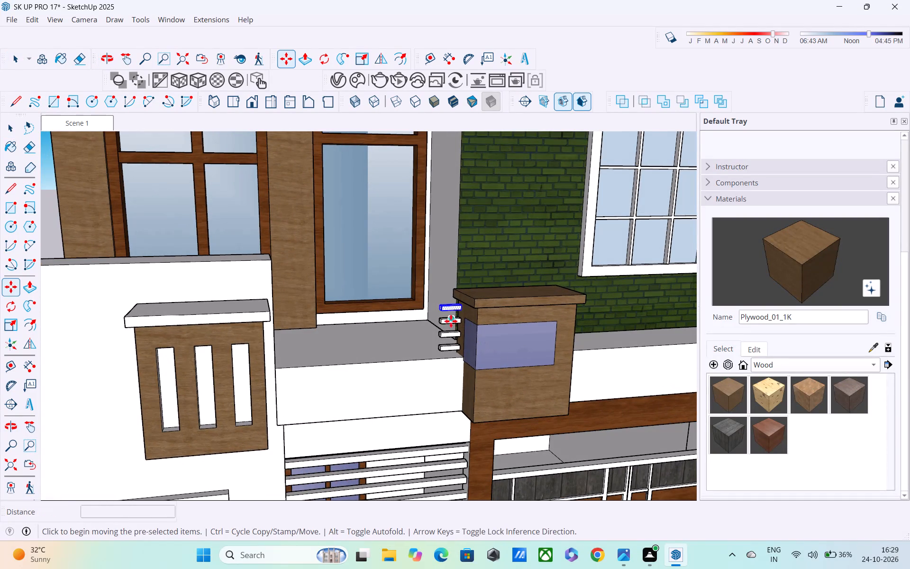
scroll(451, 321, "up", 3)
left_click(437, 306)
middle_click_drag(560, 315, 490, 307)
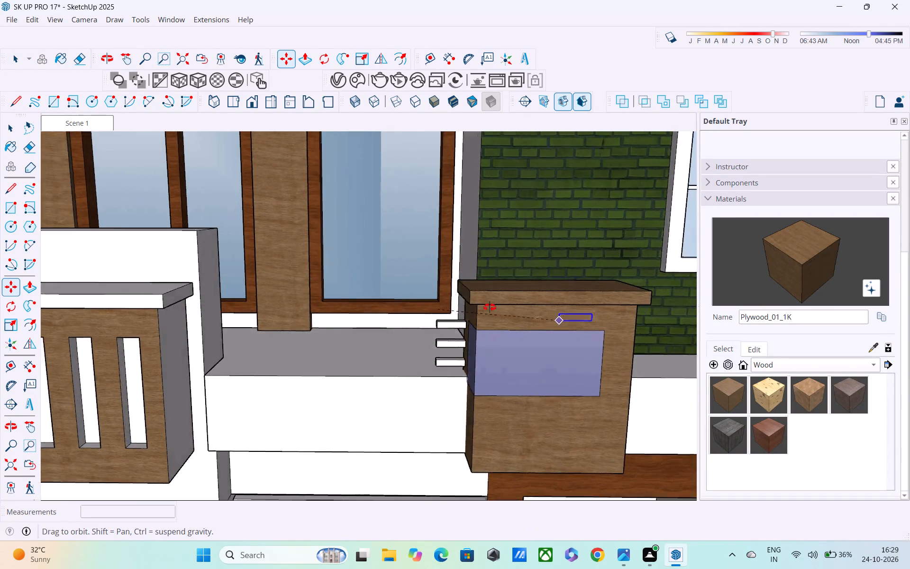
middle_click_drag(490, 307, 364, 300)
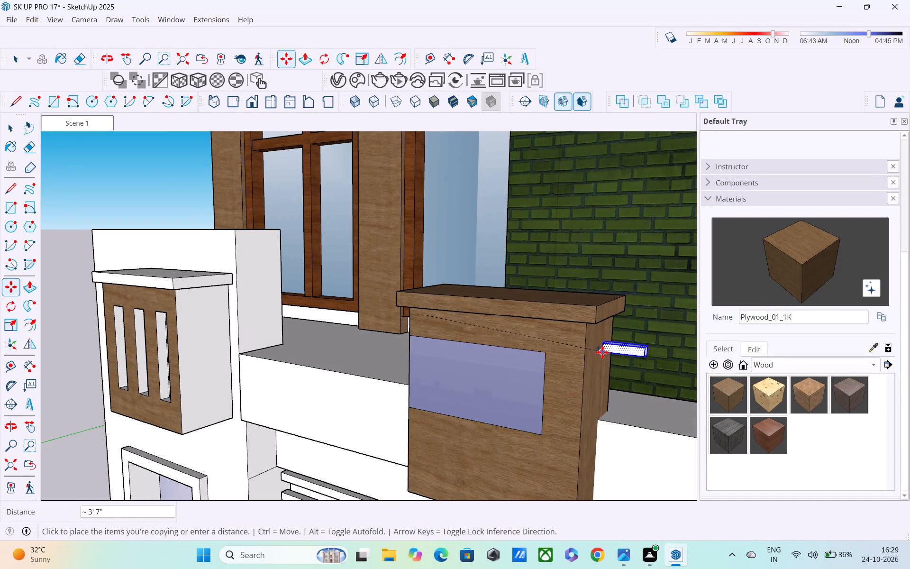
middle_click_drag(594, 340, 529, 320)
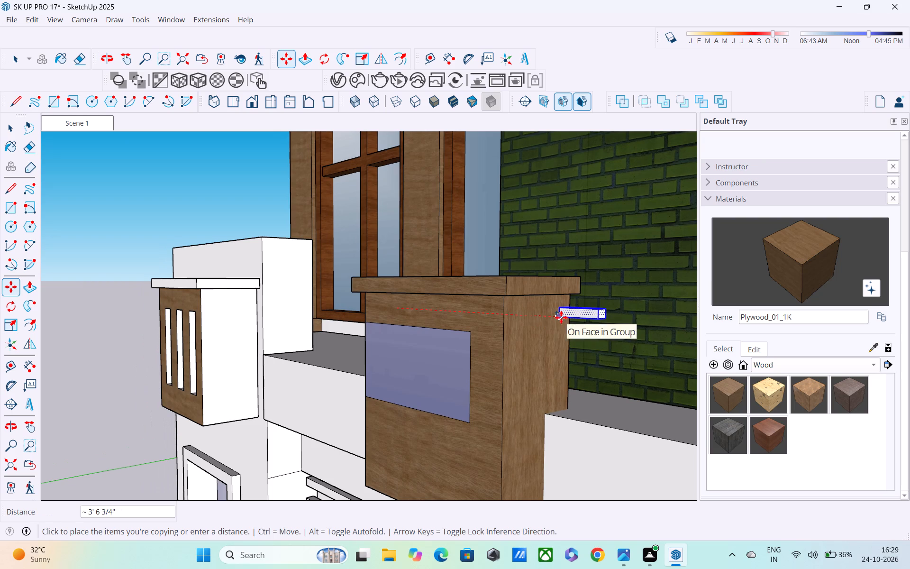
left_click(561, 317)
Copy that block about 1' 3 1/8" down the side face and divide the distance into 3 equal spacings with copies.
middle_click_drag(554, 339, 510, 315)
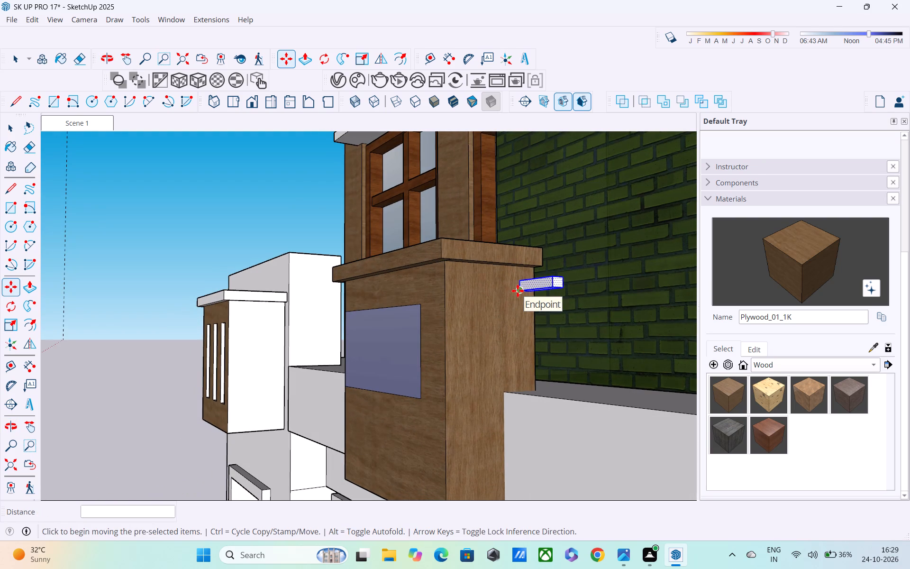
left_click(518, 291)
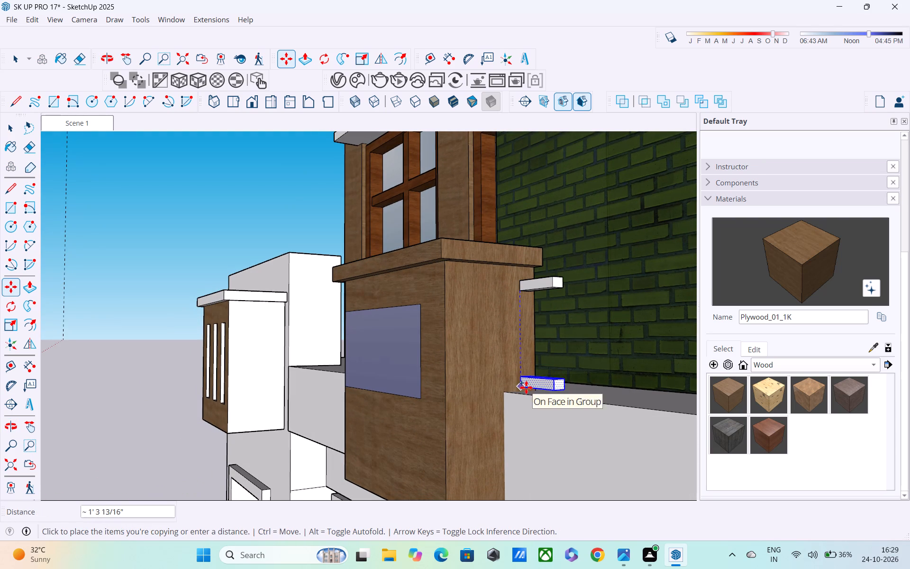
left_click(526, 383)
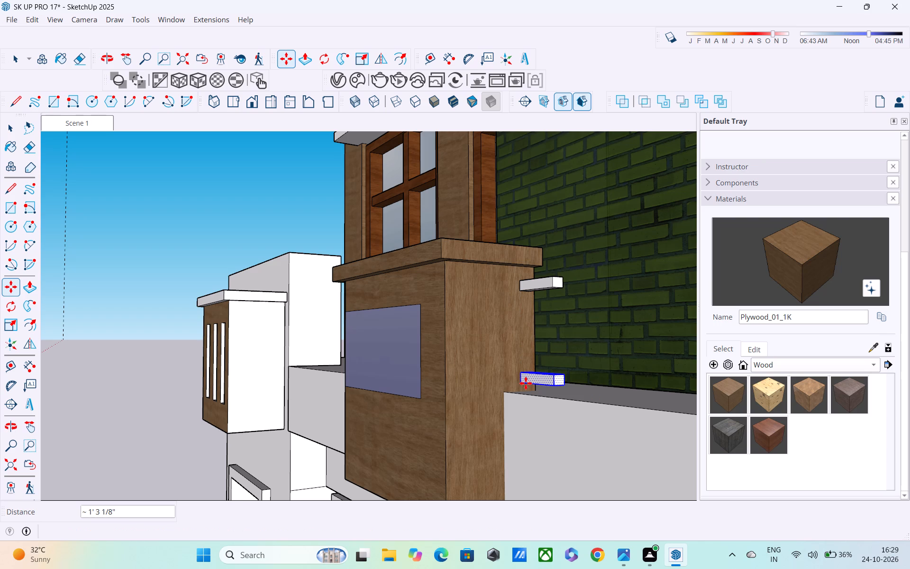
type("/3")
key("Return")
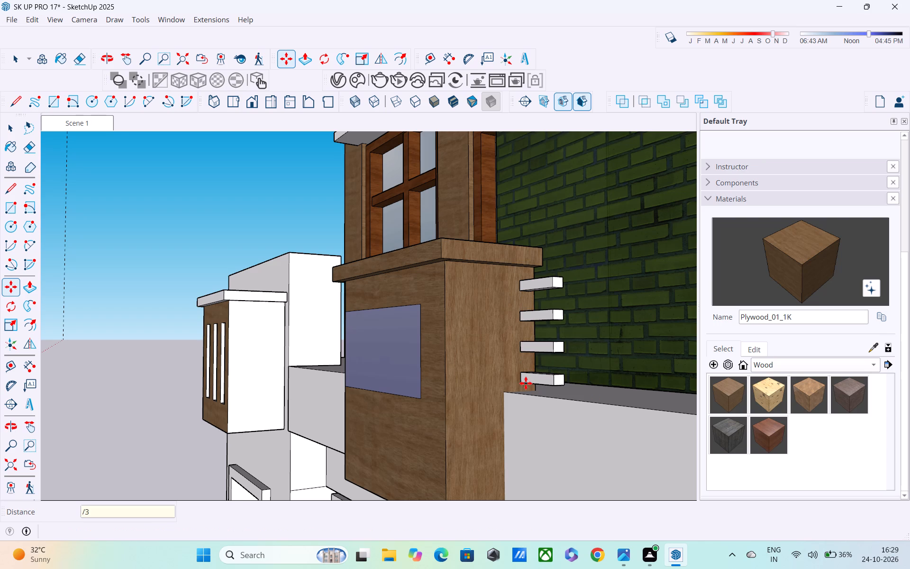
Examine the rows of projecting blocks on both sides of the plywood box against the façade.
scroll(525, 375, "down", 2)
middle_click_drag(538, 384, 781, 385)
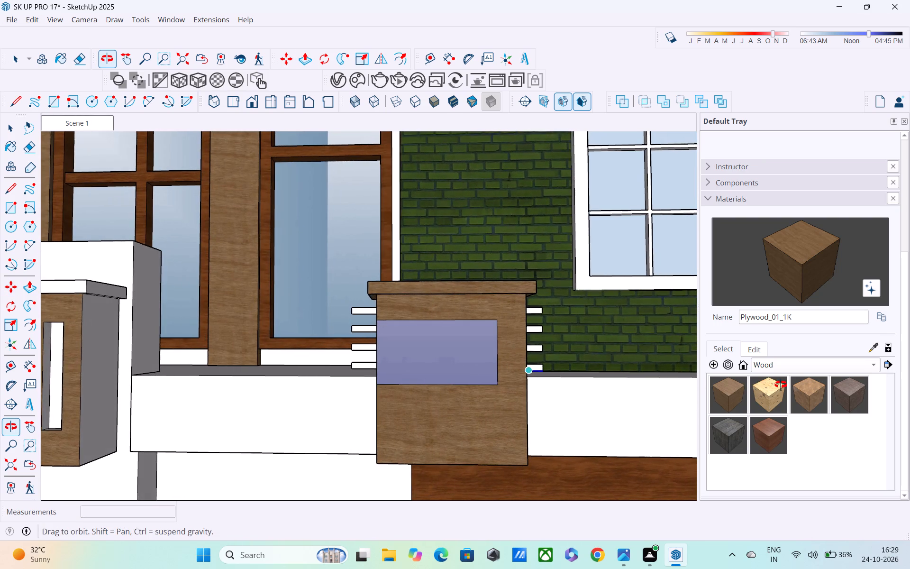
middle_click_drag(781, 385, 697, 420)
scroll(523, 397, "down", 1)
middle_click_drag(520, 394, 511, 371)
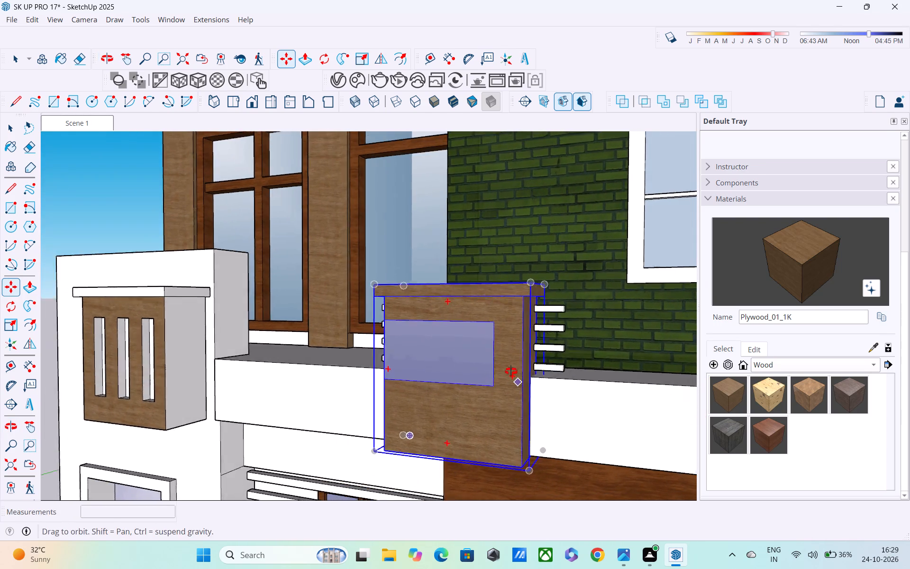
middle_click_drag(511, 371, 507, 365)
scroll(507, 365, "down", 3)
middle_click_drag(510, 374, 587, 410)
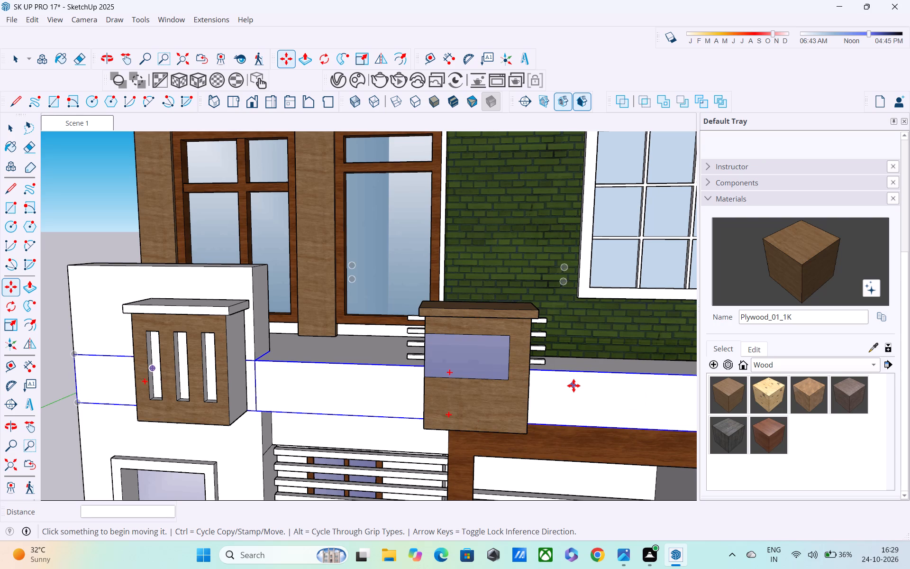
middle_click_drag(573, 385, 624, 372)
Push/Pull the end of the top block facing the slotted box about 5' 1/2" outward into a long rail reaching the white wall.
key("p")
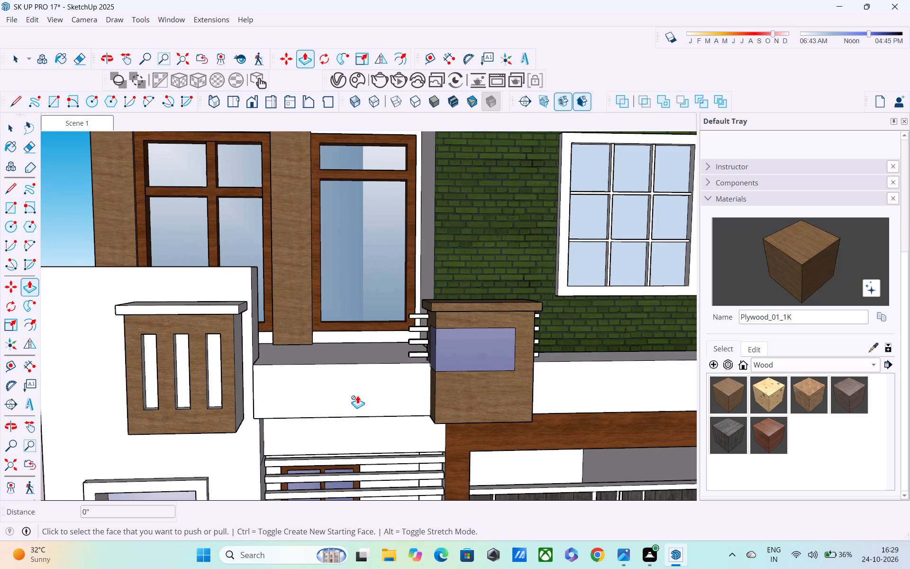
scroll(318, 386, "up", 2)
middle_click_drag(413, 320, 494, 328)
scroll(454, 311, "up", 5)
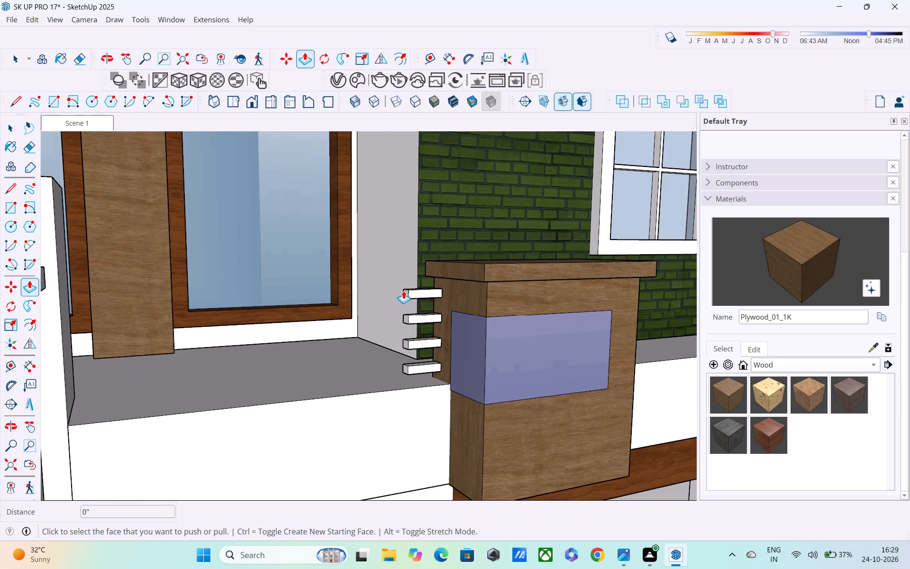
key("space")
double_click(406, 292)
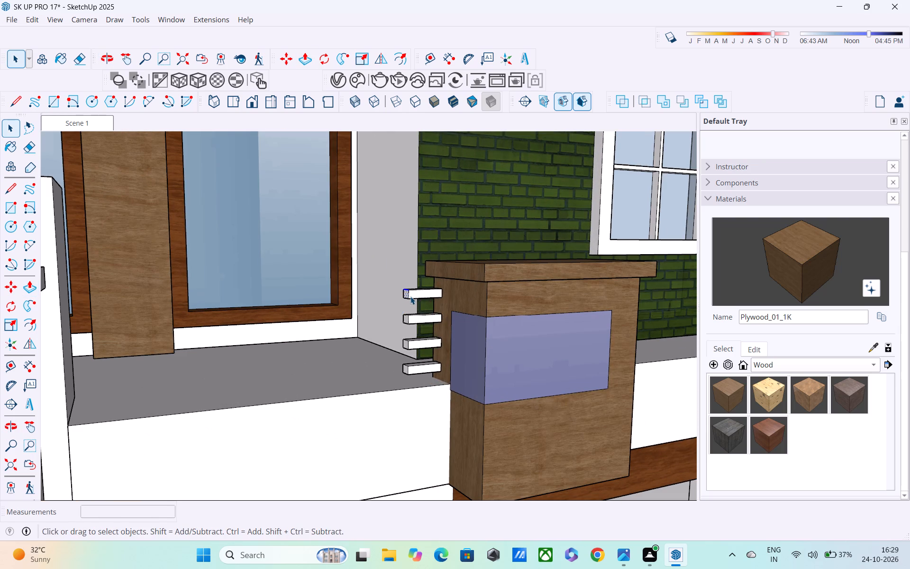
key("p")
left_click(405, 291)
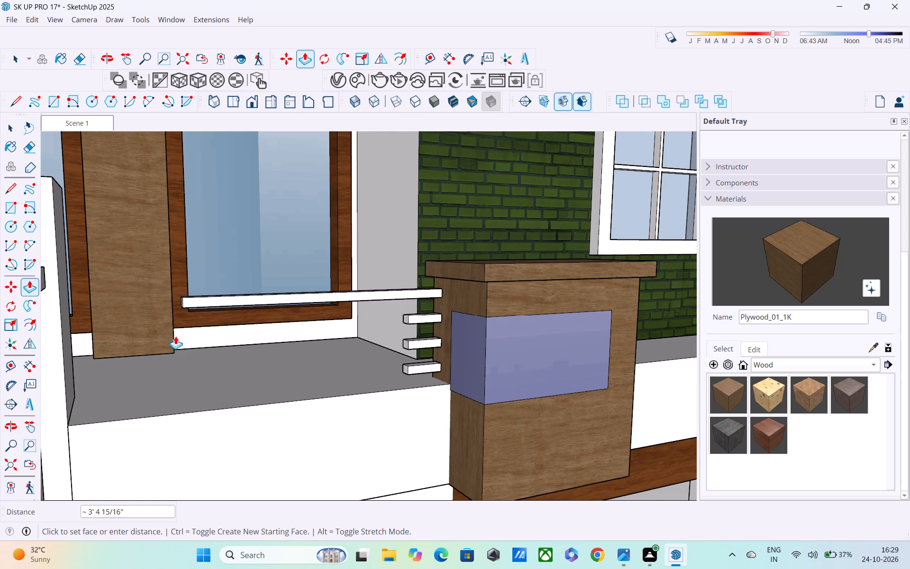
middle_click_drag(133, 339, 22, 342)
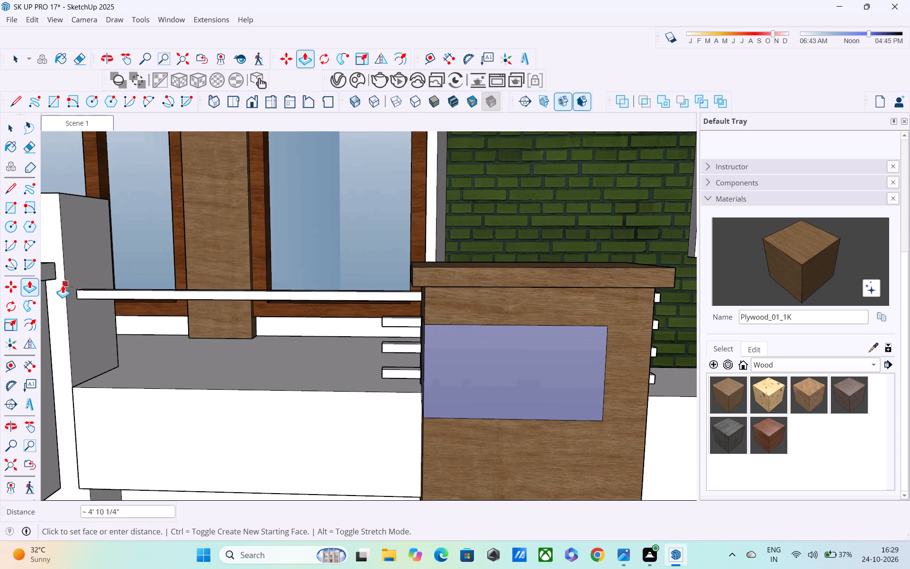
left_click(70, 287)
middle_click_drag(227, 377, 372, 414)
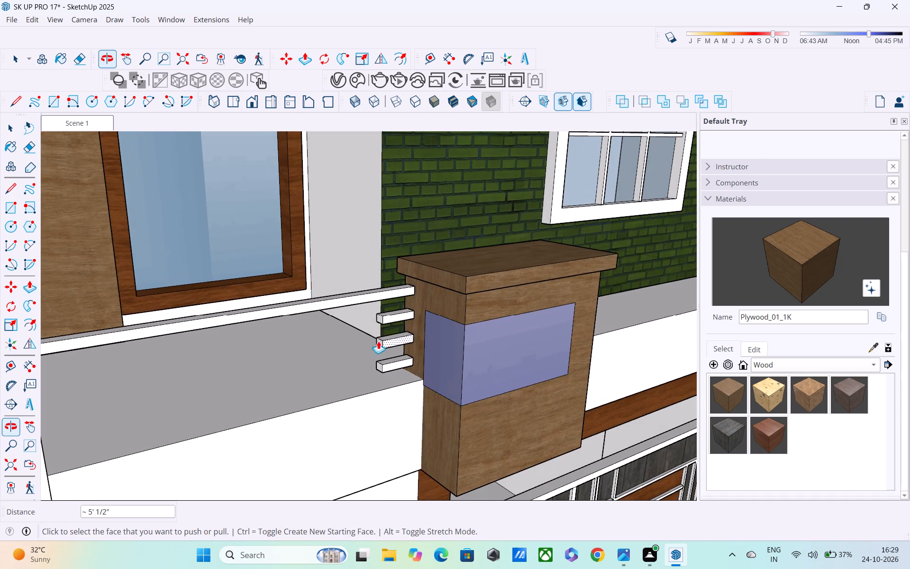
Push/Pull the end of the second block facing the slotted box outward into a long rail that reaches the white wall.
double_click(376, 317)
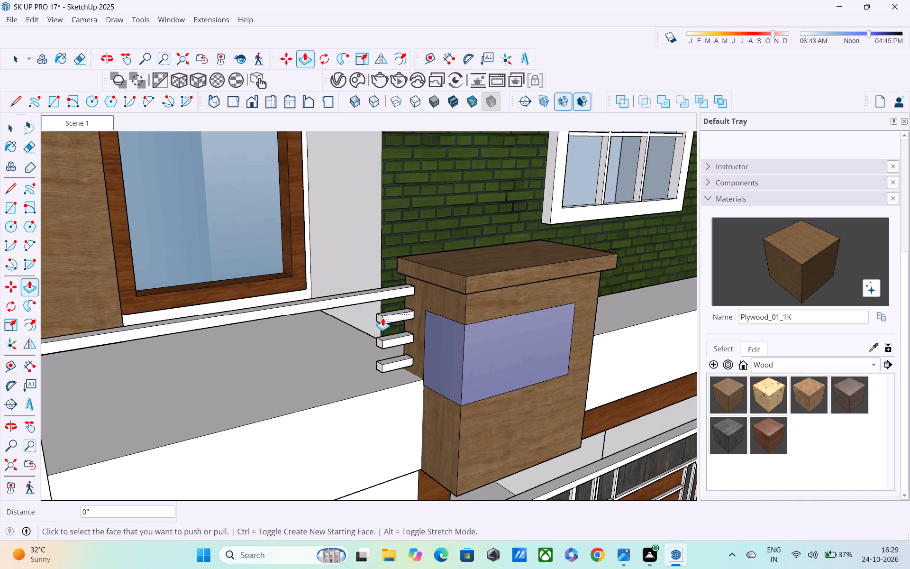
scroll(378, 311, "up", 8)
middle_click_drag(380, 326, 391, 299)
double_click(387, 315)
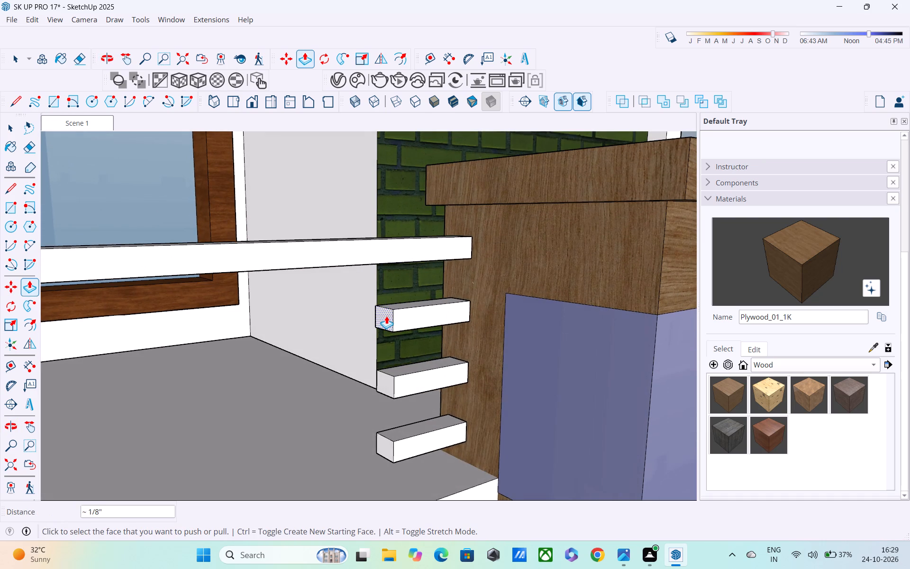
left_click_drag(387, 314, 211, 392)
scroll(213, 388, "down", 3)
middle_click_drag(214, 387, 490, 241, "shift")
middle_click_drag(497, 241, 449, 314)
left_click(566, 238)
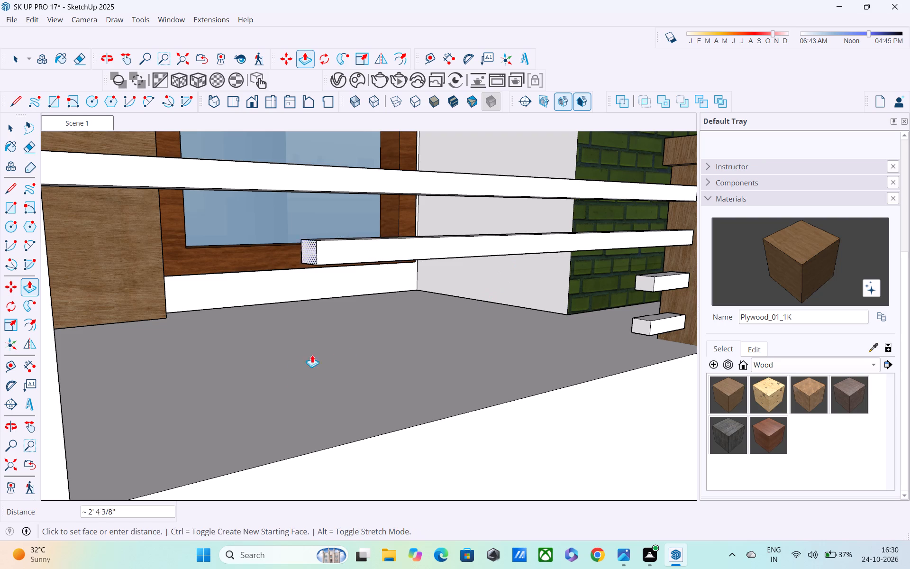
middle_click_drag(132, 397, 213, 369)
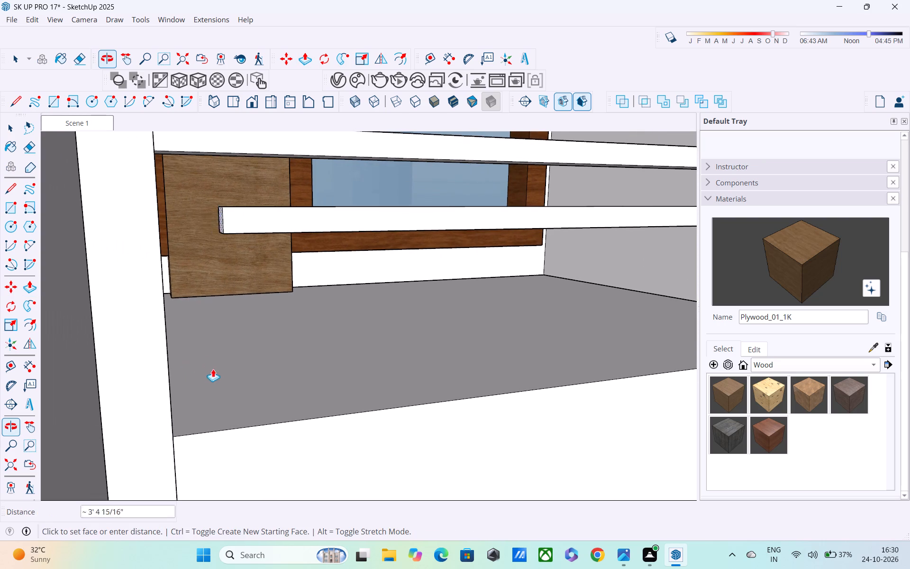
middle_click_drag(213, 369, 212, 369)
left_click(166, 378)
middle_click_drag(314, 361, 149, 352, "shift")
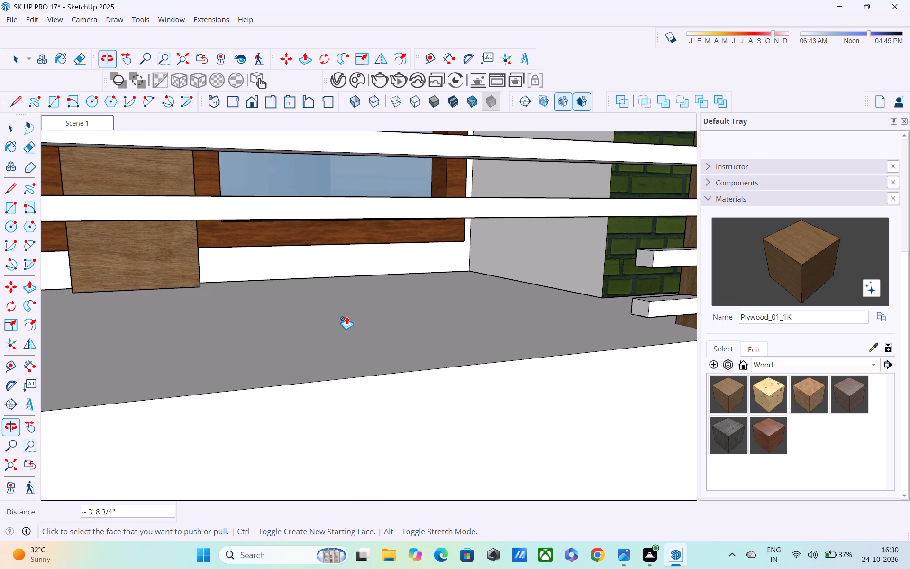
Push/Pull the ends of the third and bottom blocks on the same side outward into full-length rails matching the upper two.
left_click(641, 257)
middle_click_drag(235, 372, 436, 318)
left_click(184, 334)
middle_click_drag(283, 332, 0, 345)
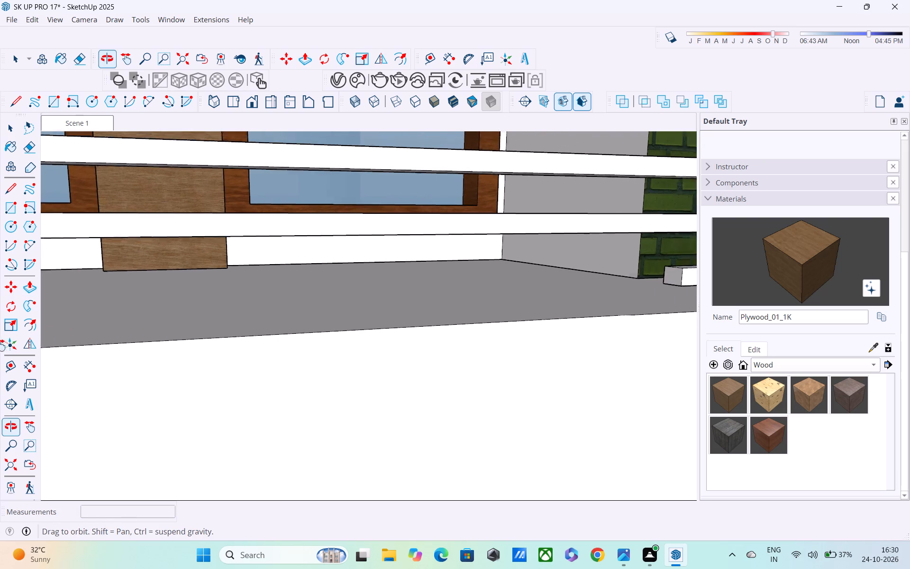
middle_click_drag(0, 345, 0, 349)
double_click(646, 282)
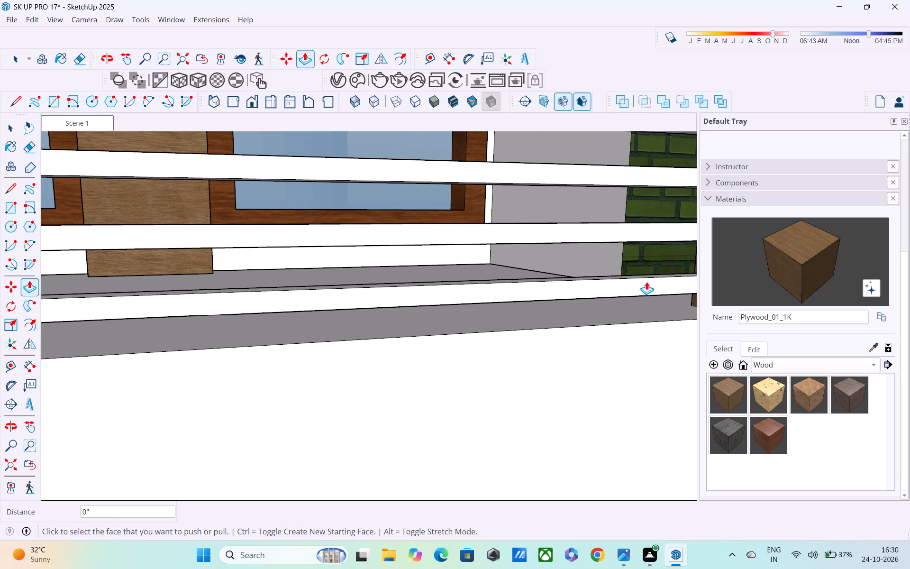
Repeat the same Push/Pull distance on the ends of all four blocks on the plywood box's opposite side, along the green brick wall.
scroll(646, 280, "down", 5)
middle_click_drag(637, 283, 476, 291)
scroll(478, 291, "down", 5, "shift")
middle_click_drag(496, 302, 276, 276, "shift")
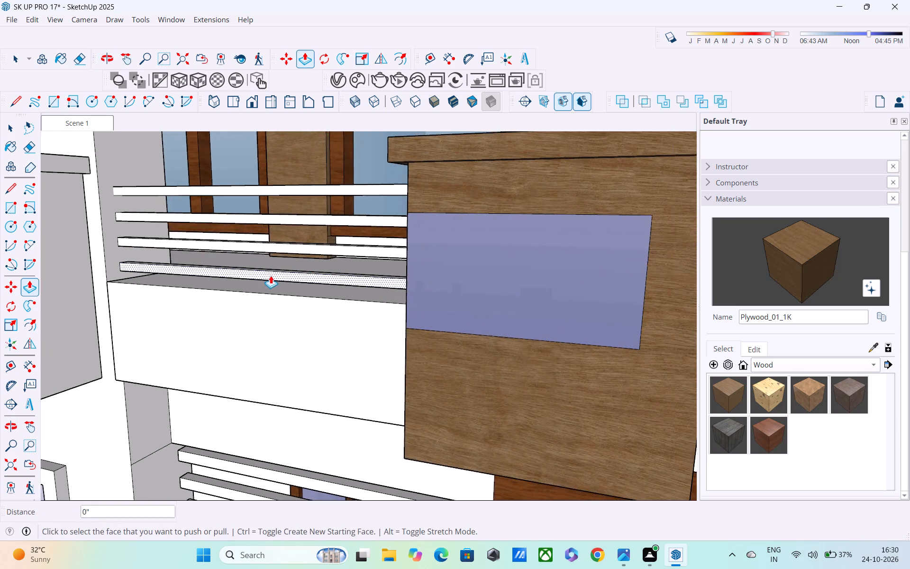
scroll(271, 275, "down", 5)
middle_click_drag(445, 279, 318, 276)
double_click(468, 225)
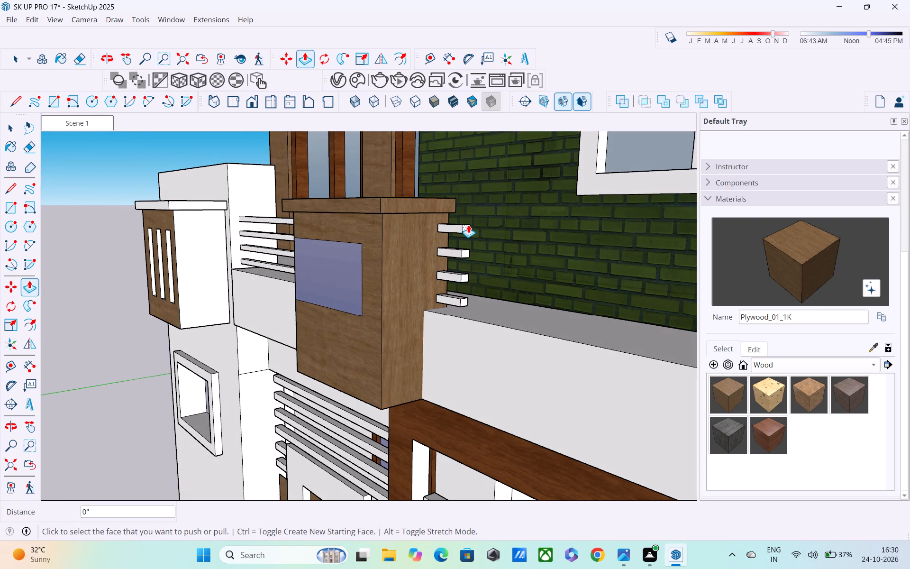
double_click(468, 248)
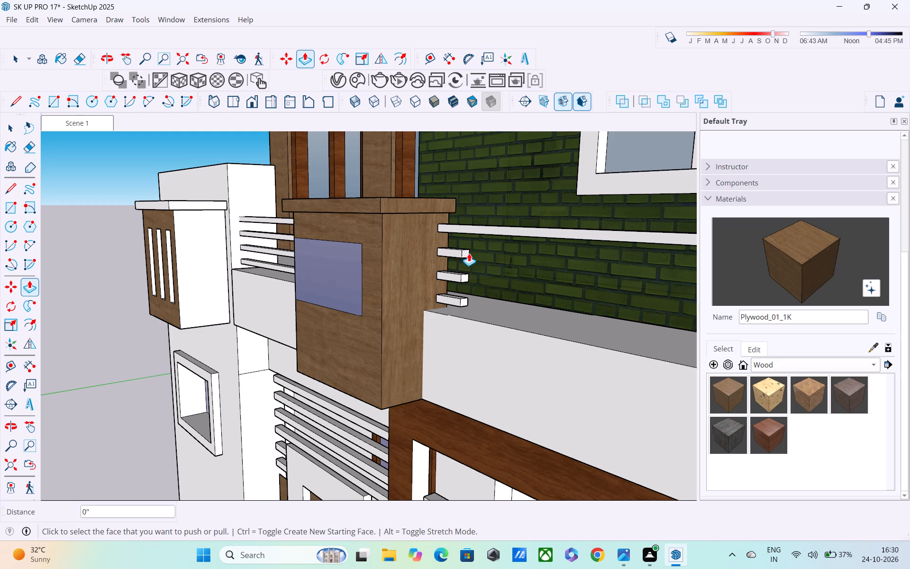
double_click(466, 249)
scroll(468, 248, "up", 9)
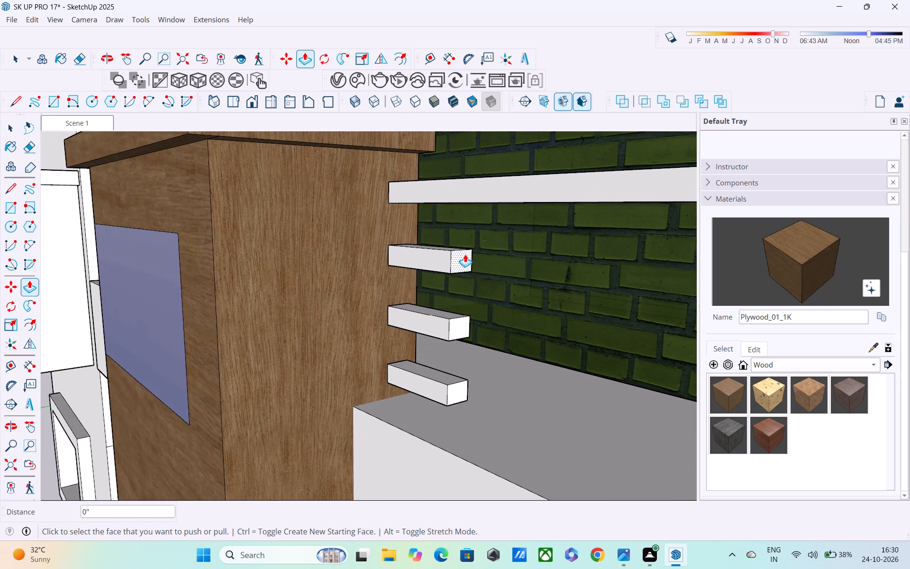
double_click(464, 254)
double_click(463, 321)
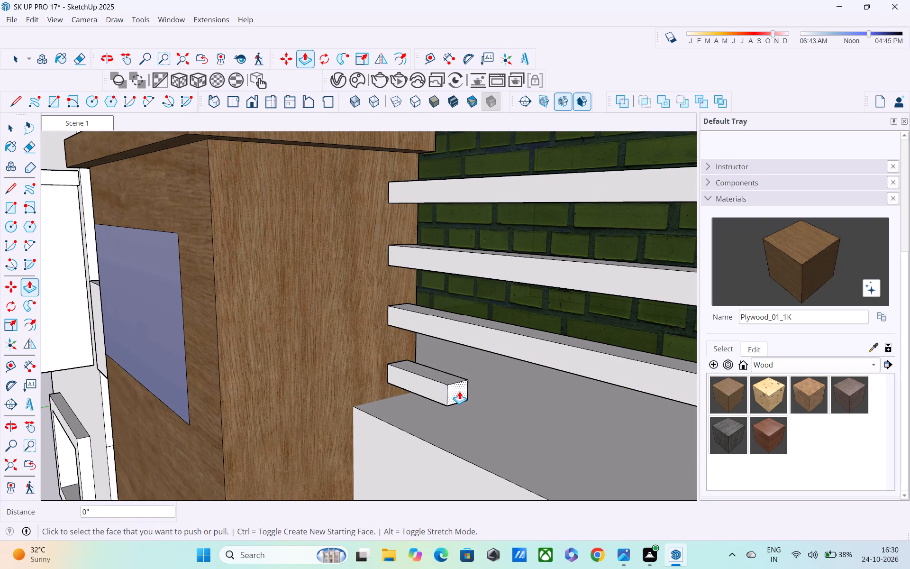
double_click(459, 391)
Push/Pull the end of the top rail in front of the green brick wall about 2' further, up to the white end wall.
scroll(457, 391, "down", 5)
scroll(459, 388, "up", 1)
middle_click_drag(459, 388, 226, 304)
scroll(229, 297, "down", 5)
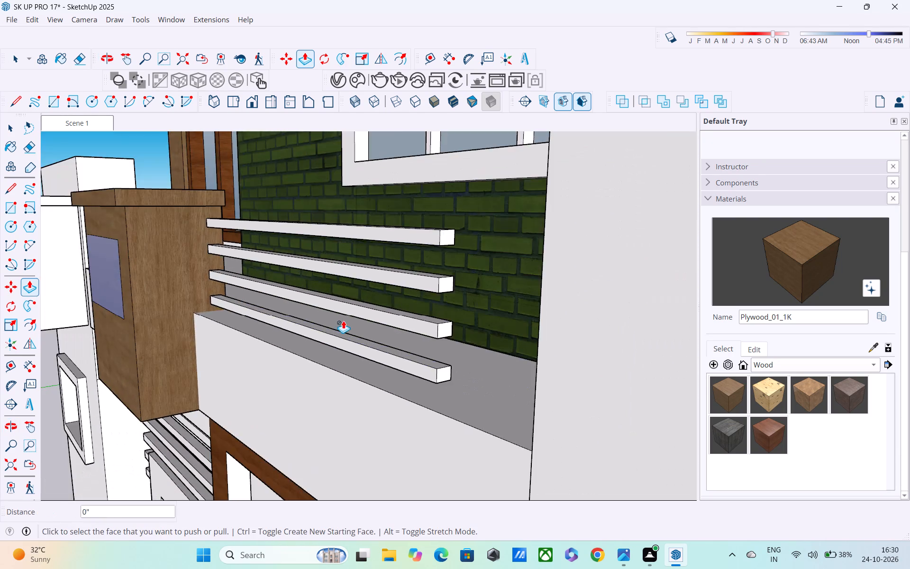
scroll(343, 321, "down", 5)
middle_click_drag(393, 332, 489, 342)
scroll(489, 342, "up", 3)
scroll(463, 256, "up", 2)
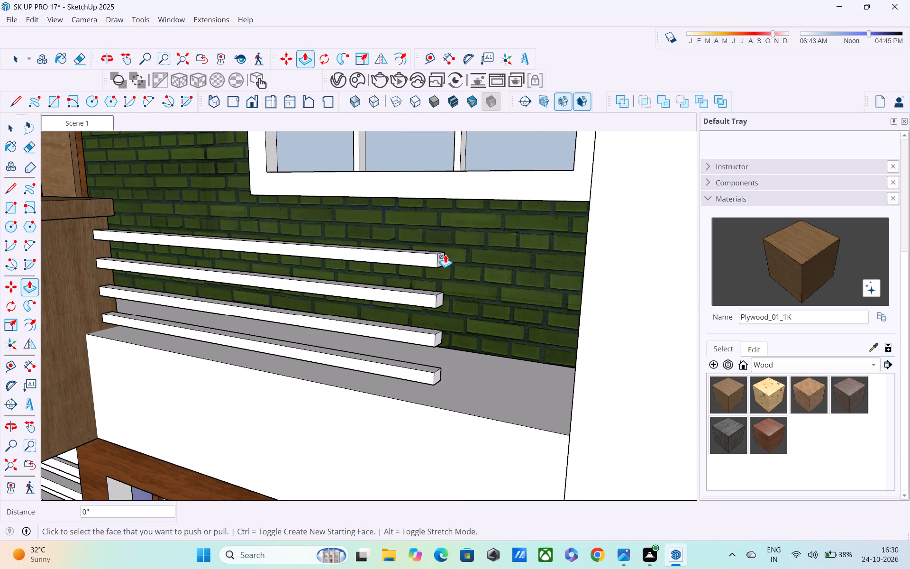
left_click(445, 255)
double_click(445, 255)
scroll(453, 263, "up", 1)
middle_click_drag(453, 263, 394, 263)
scroll(384, 259, "up", 5)
left_click(384, 250)
scroll(506, 289, "down", 2)
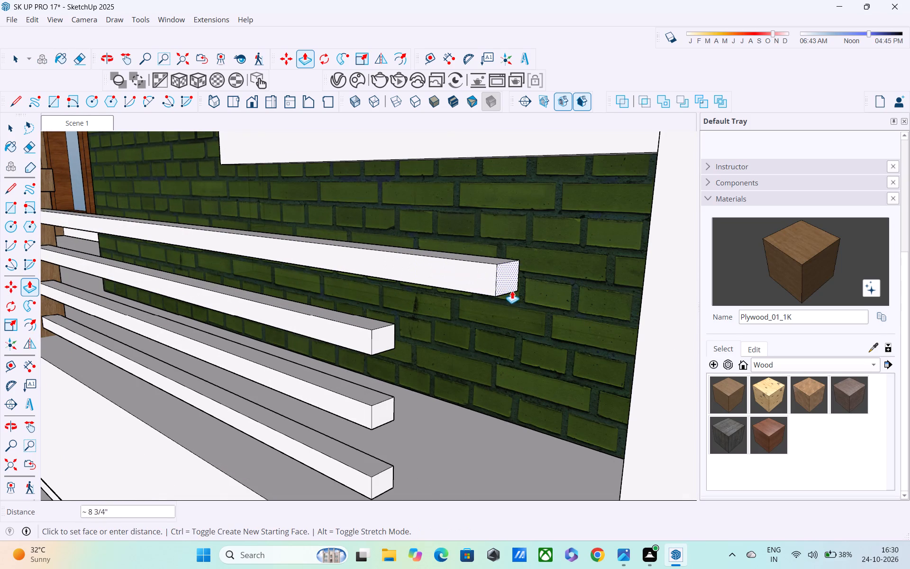
scroll(512, 291, "down", 2)
middle_click_drag(540, 294, 419, 252)
scroll(419, 252, "up", 1)
middle_click_drag(419, 252, 711, 278)
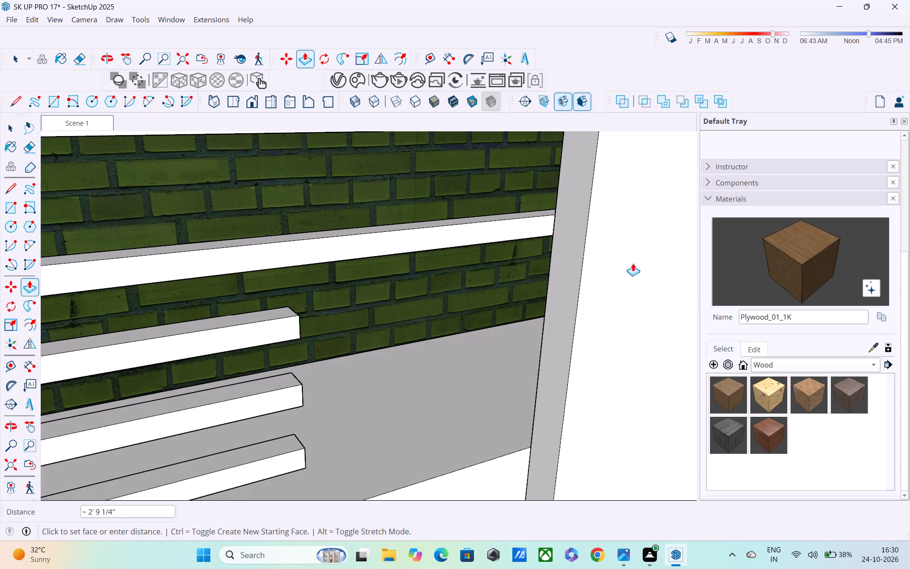
left_click(567, 217)
Repeat that extension on the ends of the three lower rails so they match the top rail's length.
middle_click_drag(354, 303, 238, 279)
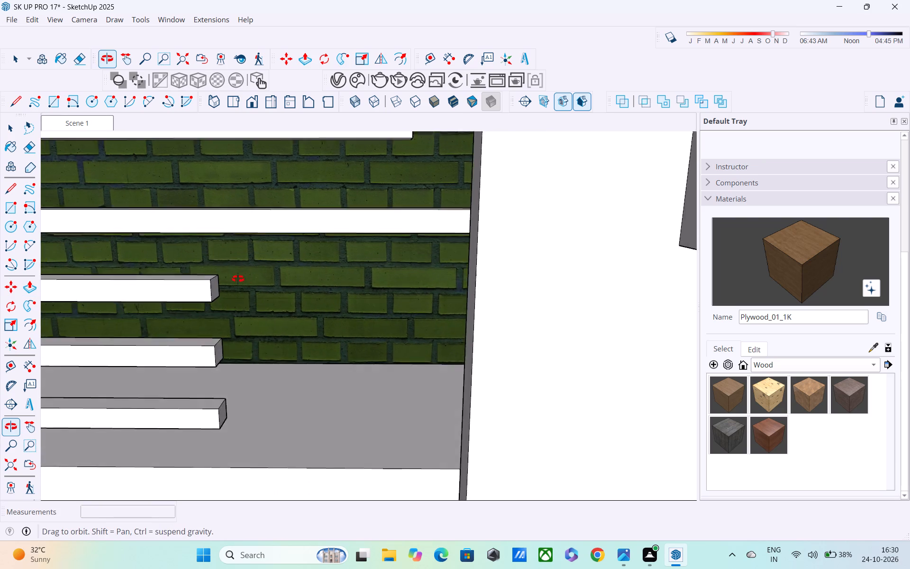
middle_click_drag(238, 279, 229, 276)
scroll(224, 275, "up", 3)
double_click(207, 280)
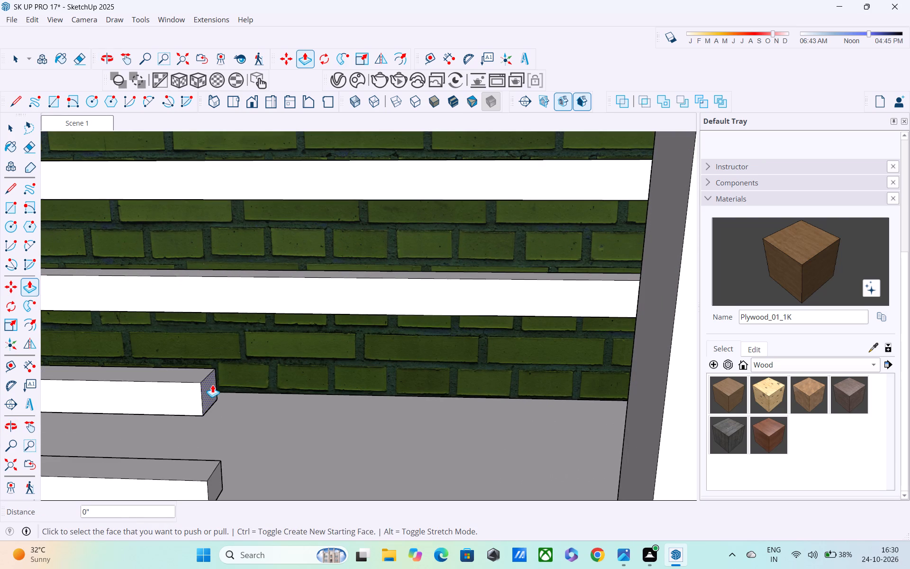
double_click(212, 385)
middle_click_drag(228, 396, 291, 264)
double_click(274, 353)
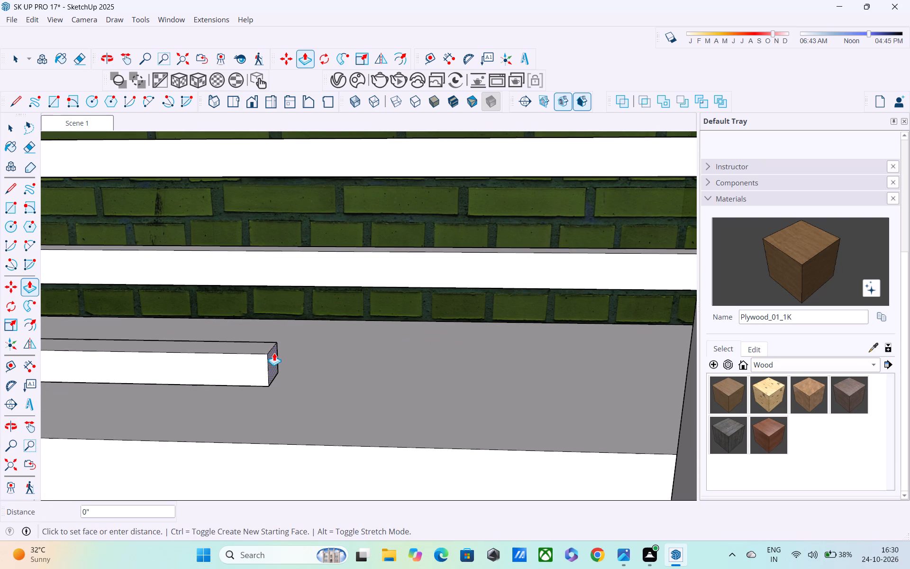
middle_click_drag(303, 339, 376, 373)
scroll(377, 354, "down", 9)
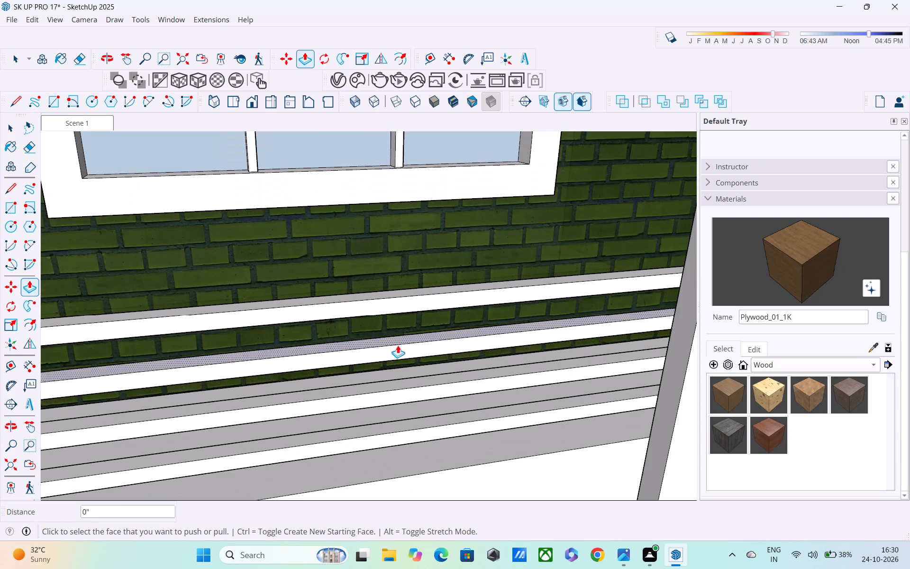
Draw a vertical line about 1 5/8" tall across the top rail's front face, 2" from its end at the white wall.
middle_click_drag(391, 336, 619, 439)
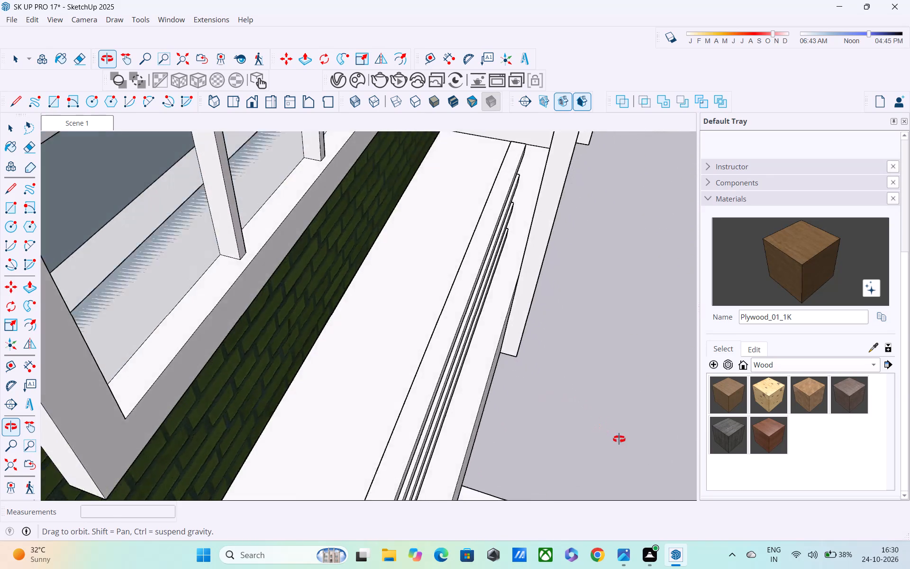
middle_click_drag(619, 439, 587, 403)
middle_click_drag(520, 274, 489, 241)
scroll(514, 199, "up", 3)
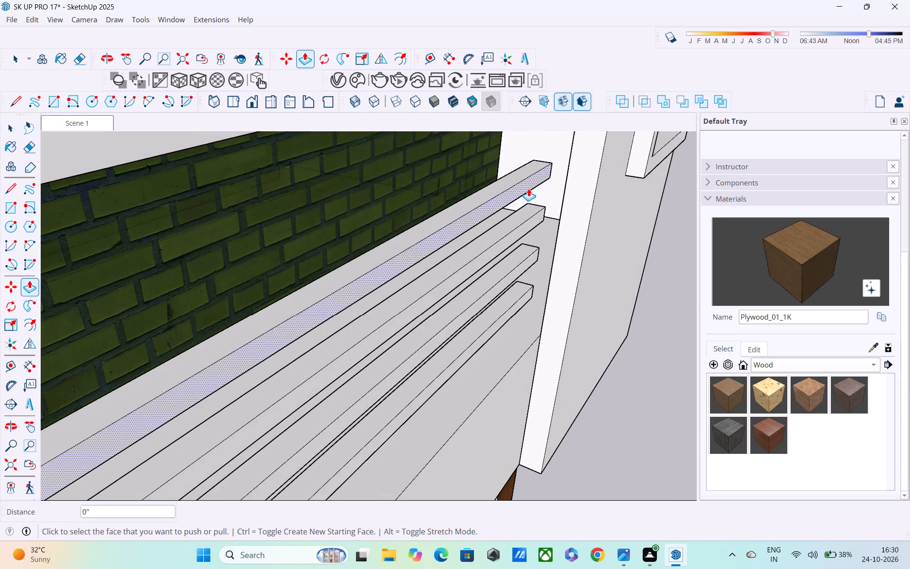
middle_click_drag(530, 175, 512, 143)
scroll(532, 176, "up", 3)
middle_click_drag(535, 170, 531, 185)
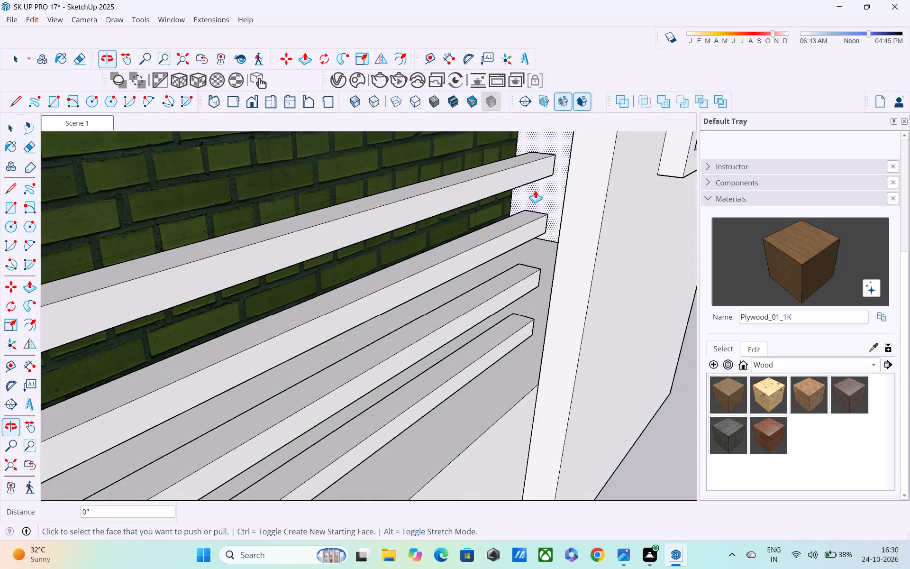
key("l")
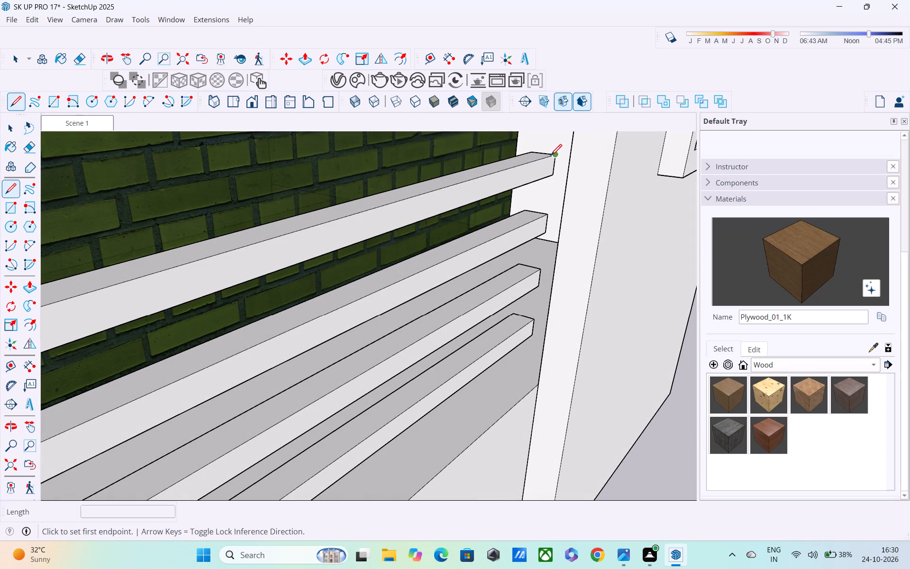
left_click(551, 156)
left_click(543, 163)
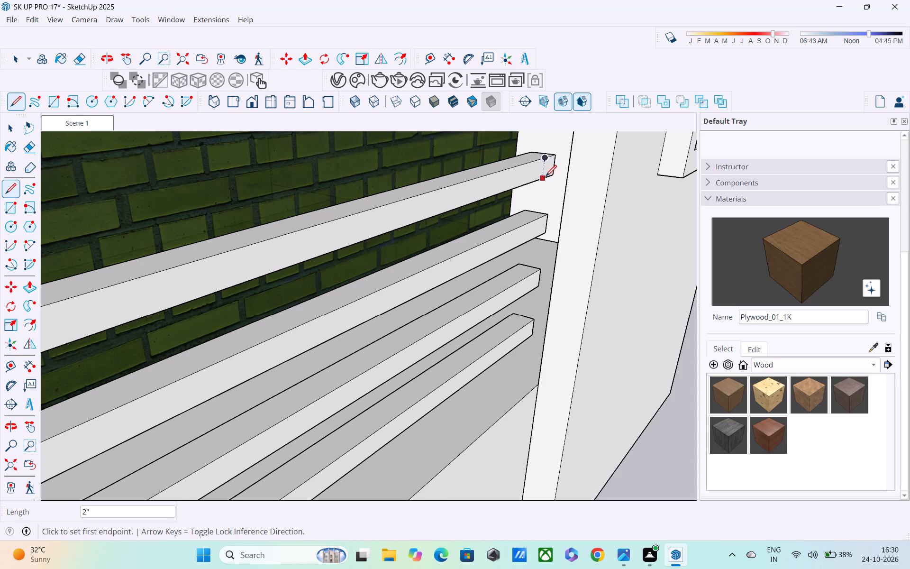
left_click(544, 180)
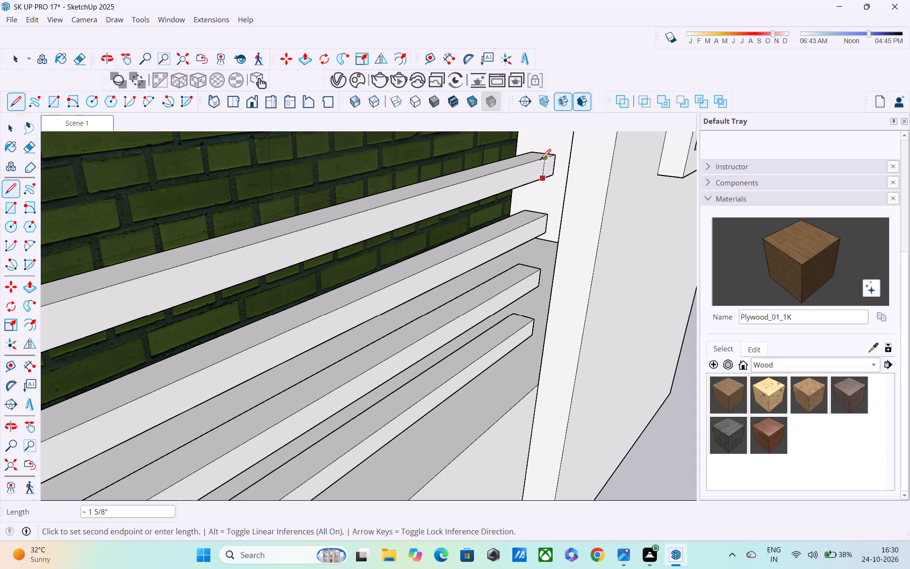
left_click(542, 161)
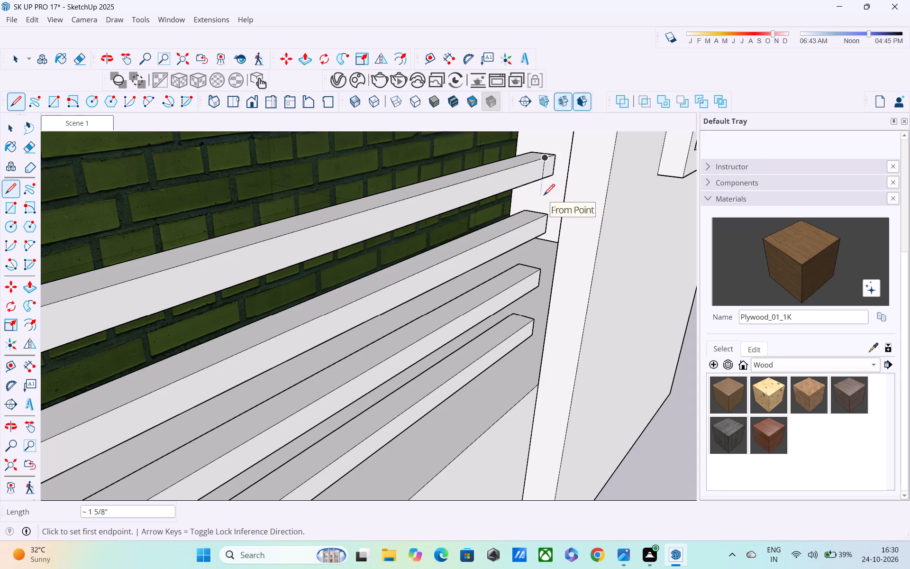
Push/Pull the narrow section at the top rail's end about 3 9/16" out to meet the white wall.
key("p")
double_click(546, 168)
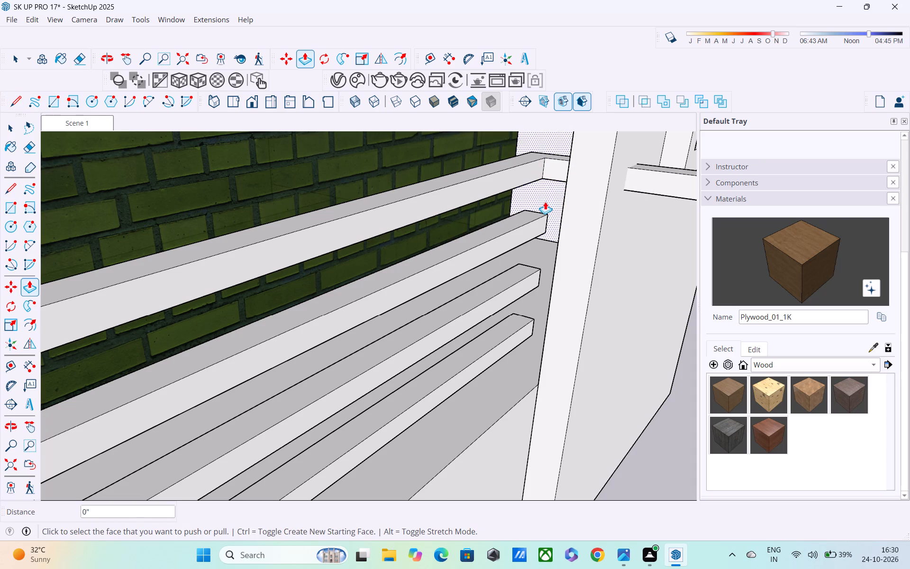
key("ctrl+z")
left_click(551, 163)
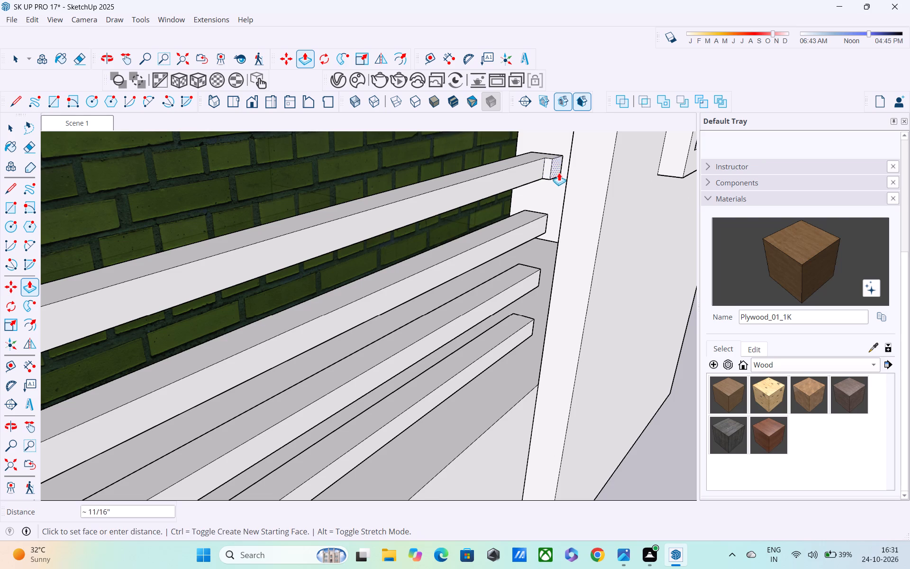
left_click(566, 196)
Draw a vertical line about 1 5/8" tall across each of the three lower rails' front faces, just short of their ends at the white wall.
middle_click_drag(546, 223, 519, 189)
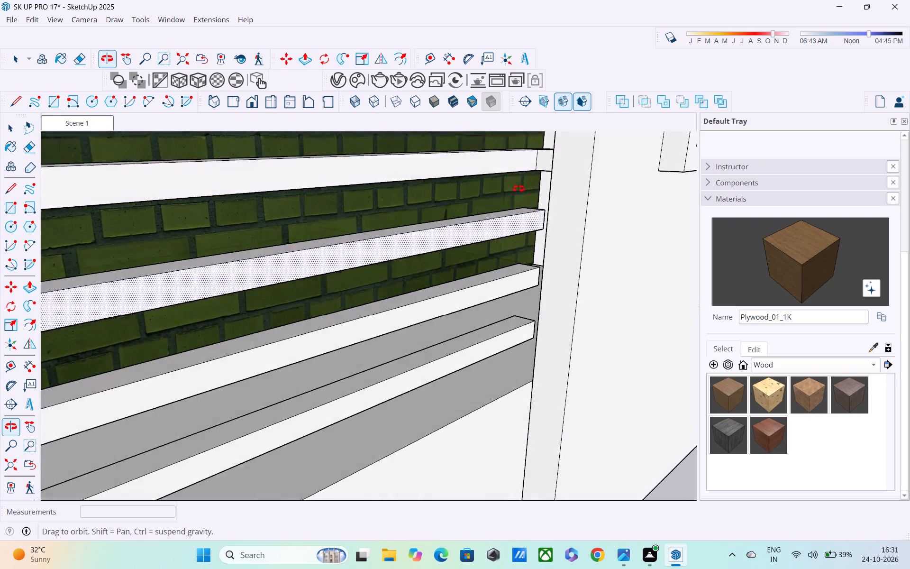
middle_click_drag(519, 189, 515, 181)
middle_click_drag(535, 224, 533, 235, "shift")
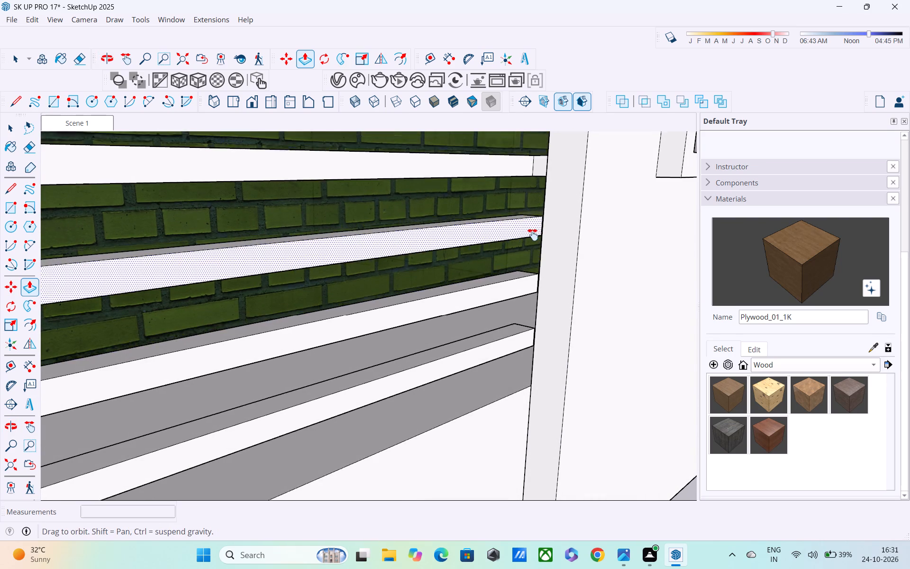
middle_click_drag(533, 235, 551, 265, "shift")
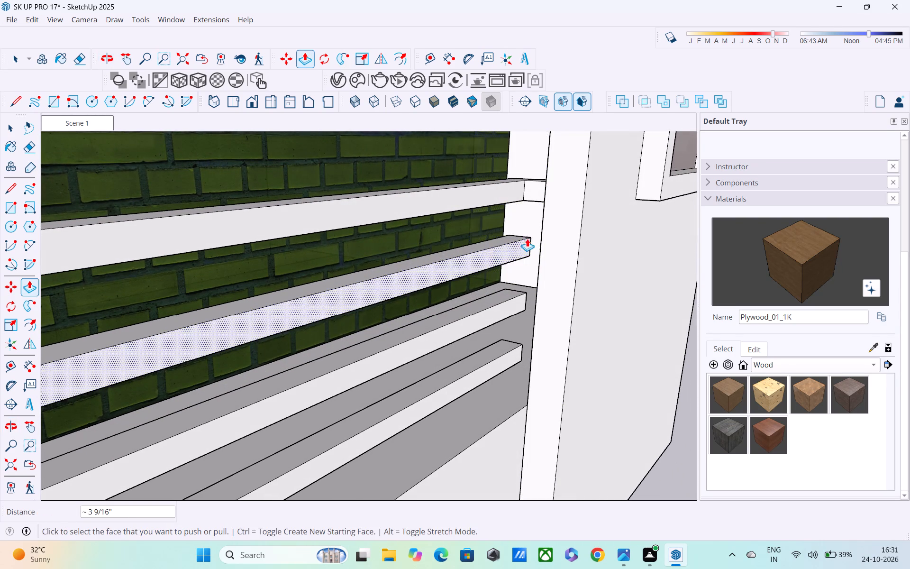
key("l")
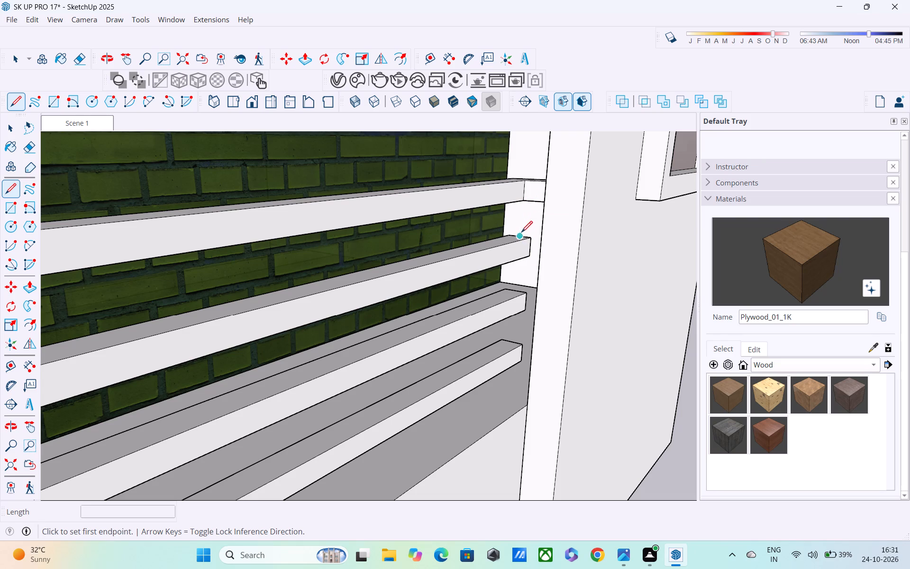
left_click(519, 240)
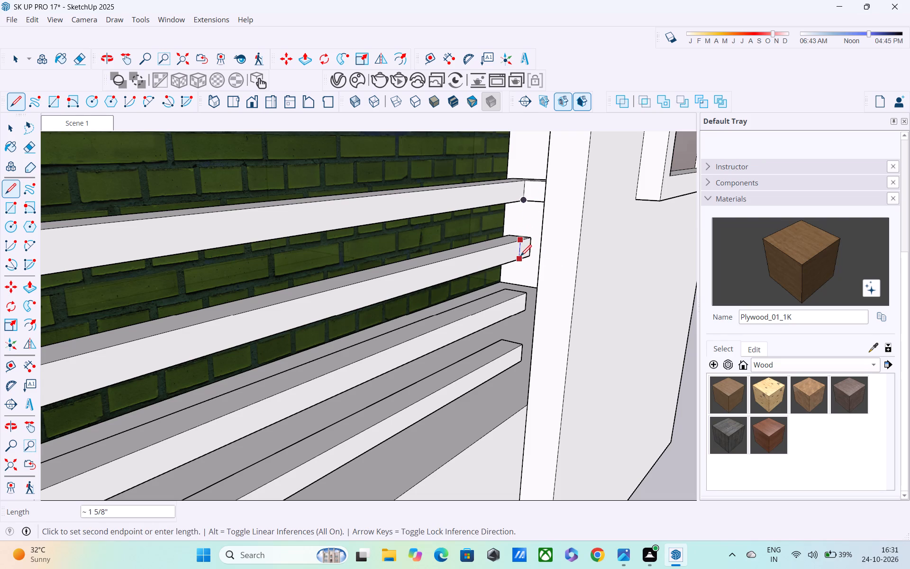
left_click(521, 257)
left_click(516, 300)
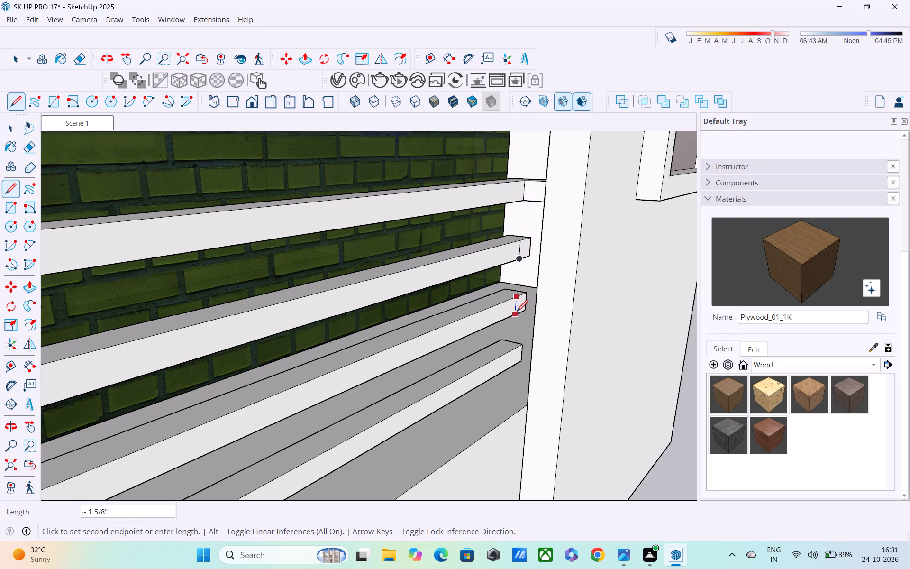
left_click(517, 312)
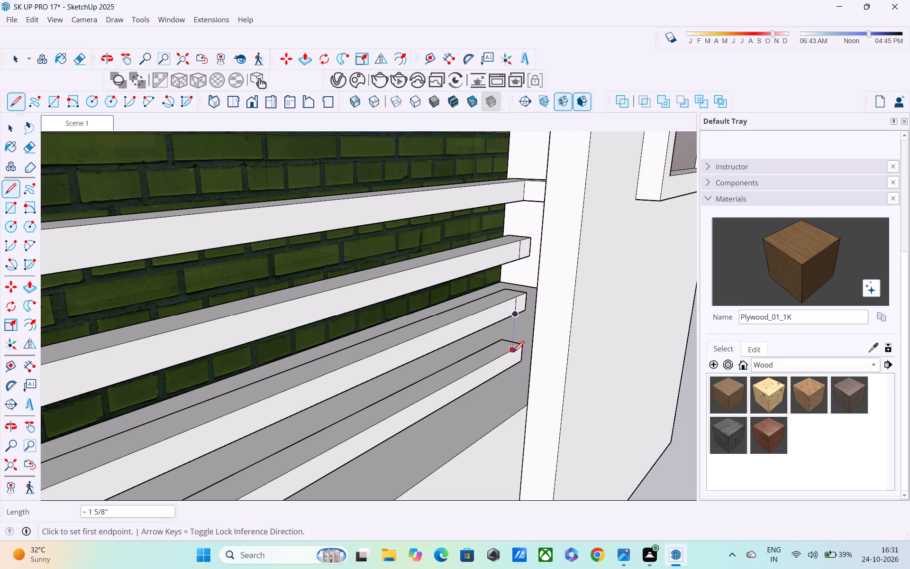
left_click(513, 352)
left_click(513, 365)
Repeat the top rail's Push/Pull of about 3 9/16" on the narrow end sections of the three lower rails, up to the white wall.
key("p")
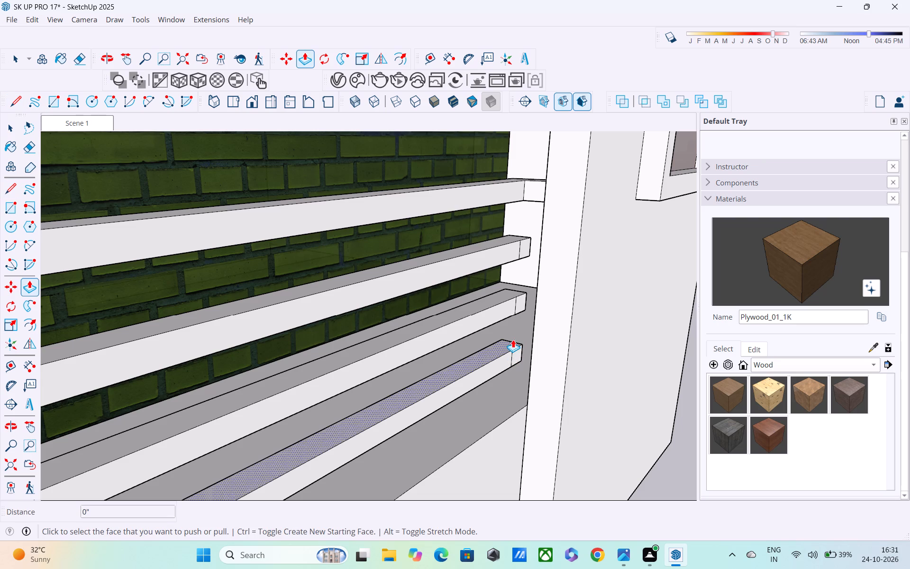
double_click(526, 245)
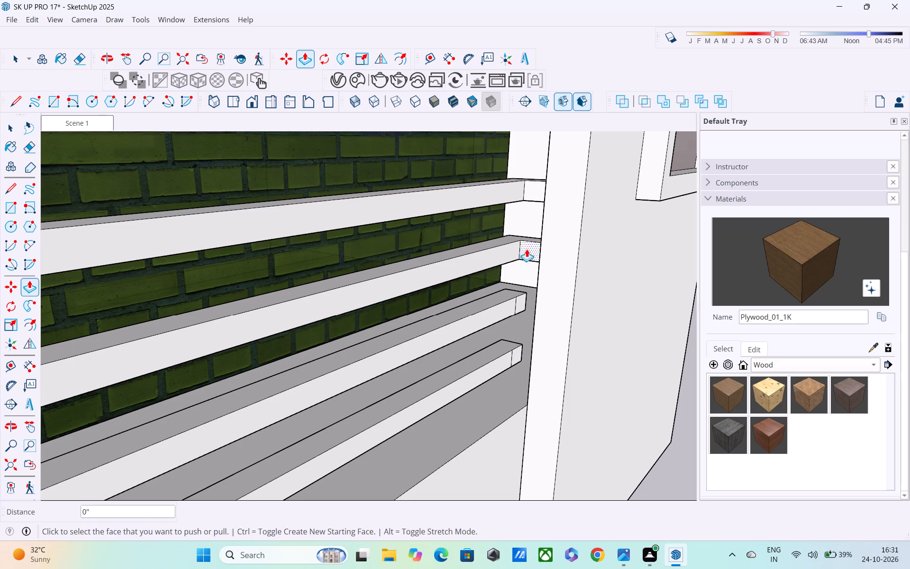
double_click(525, 301)
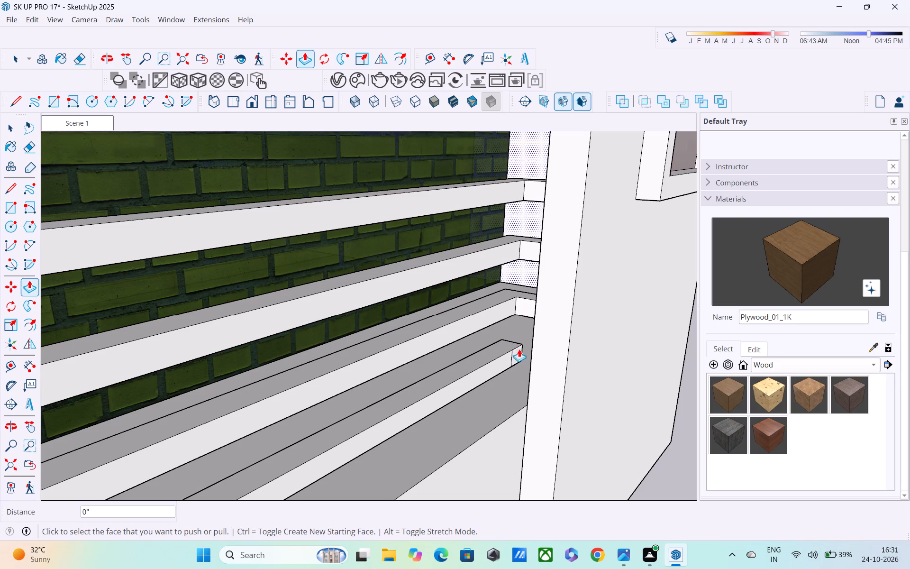
double_click(518, 351)
Examine the balcony railings and the whole façade from several angles and distances.
scroll(518, 351, "down", 5)
middle_click_drag(519, 351, 466, 317)
scroll(459, 305, "down", 3)
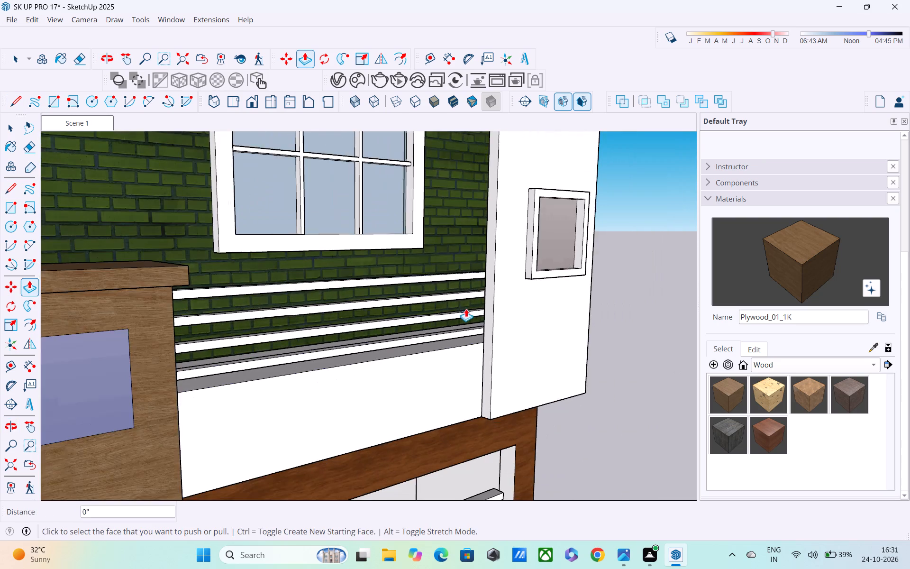
scroll(466, 309, "down", 6)
middle_click_drag(471, 303, 346, 299)
scroll(346, 299, "up", 1)
scroll(344, 297, "down", 6)
key("space")
left_click(573, 280)
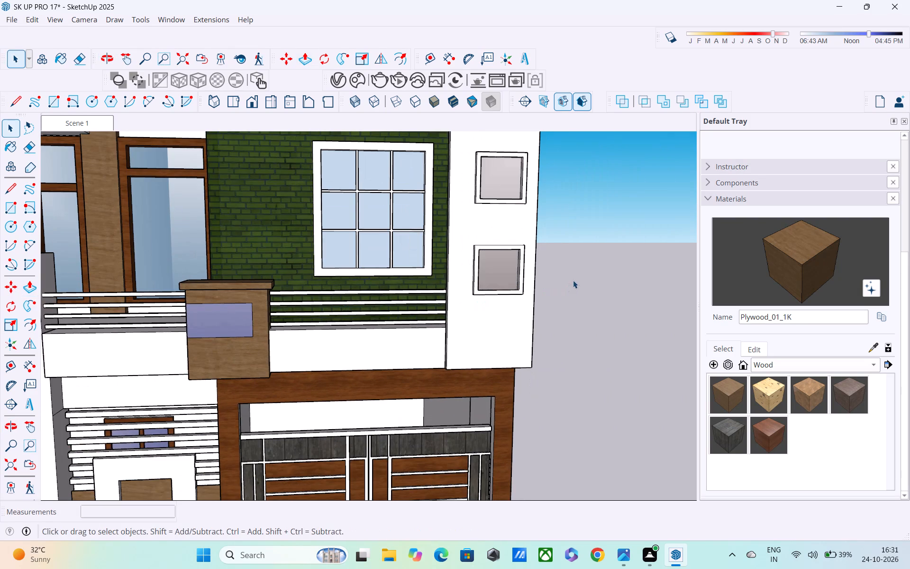
scroll(557, 318, "down", 4)
middle_click_drag(470, 356, 351, 319)
scroll(379, 330, "down", 3)
middle_click_drag(408, 342, 455, 350)
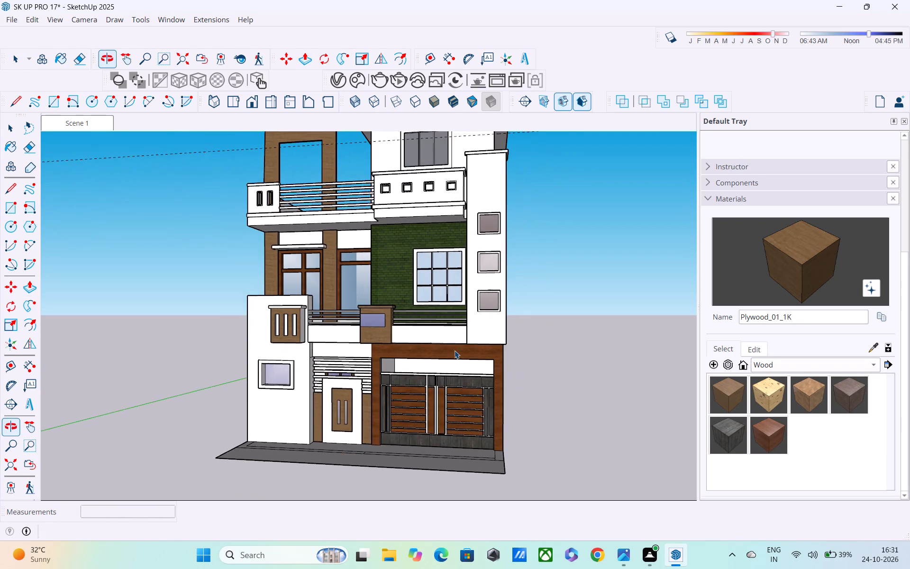
scroll(455, 350, "down", 1)
middle_click_drag(455, 354, 421, 387)
scroll(418, 370, "down", 3)
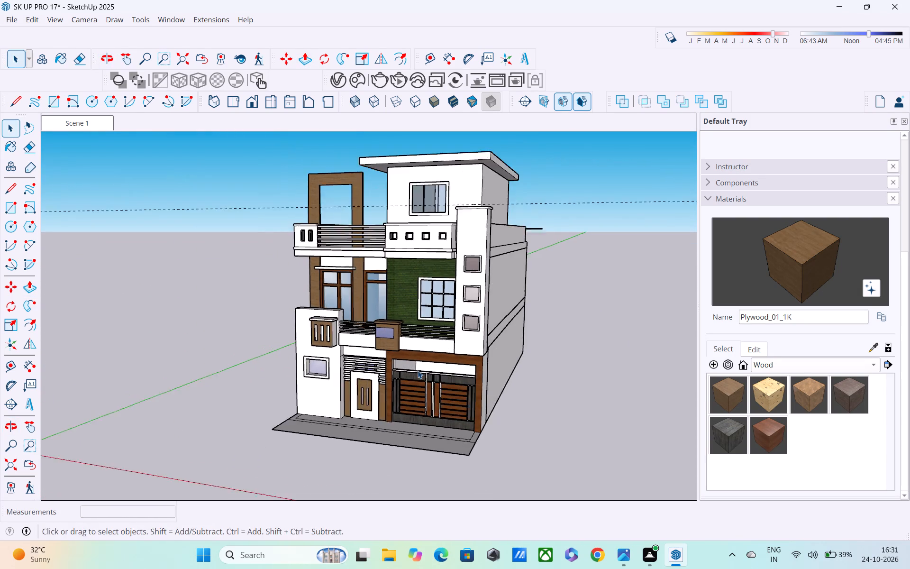
middle_click_drag(418, 370, 425, 323)
scroll(429, 370, "up", 8)
middle_click_drag(413, 355, 310, 350)
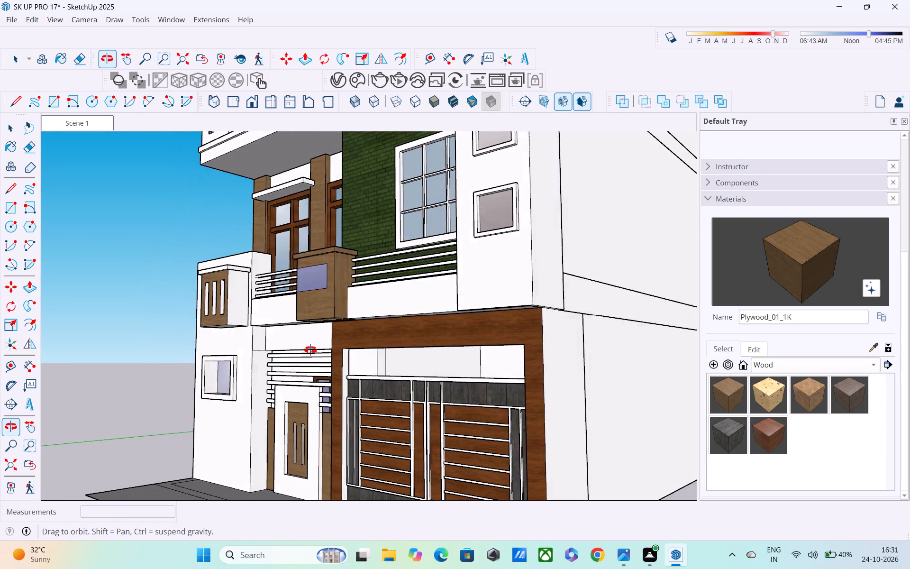
middle_click_drag(310, 350, 560, 367)
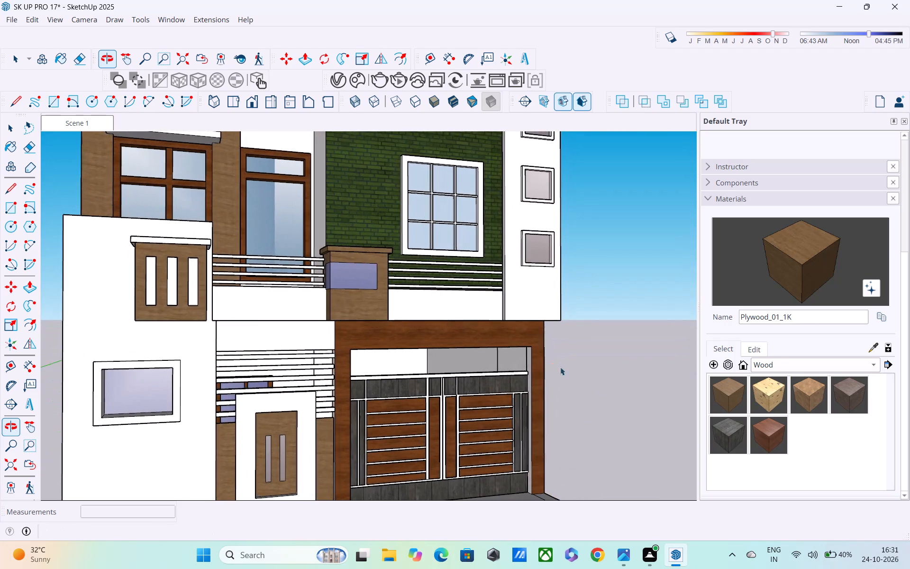
scroll(539, 366, "down", 5)
middle_click_drag(535, 362, 480, 379)
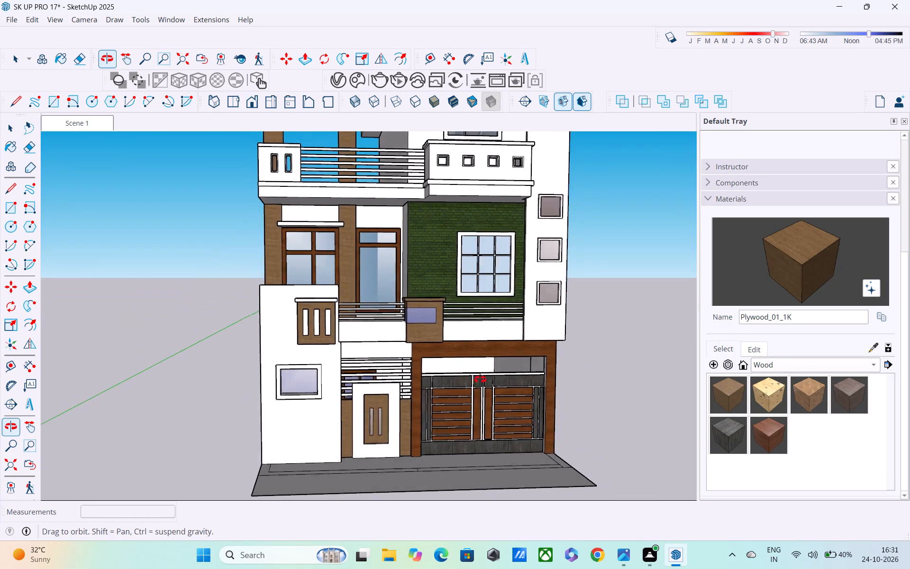
middle_click_drag(480, 379, 465, 384)
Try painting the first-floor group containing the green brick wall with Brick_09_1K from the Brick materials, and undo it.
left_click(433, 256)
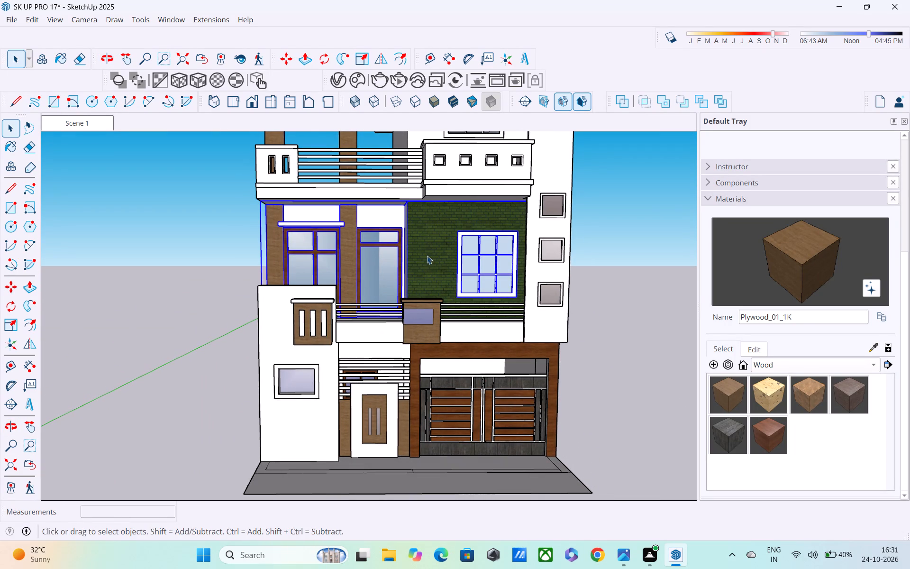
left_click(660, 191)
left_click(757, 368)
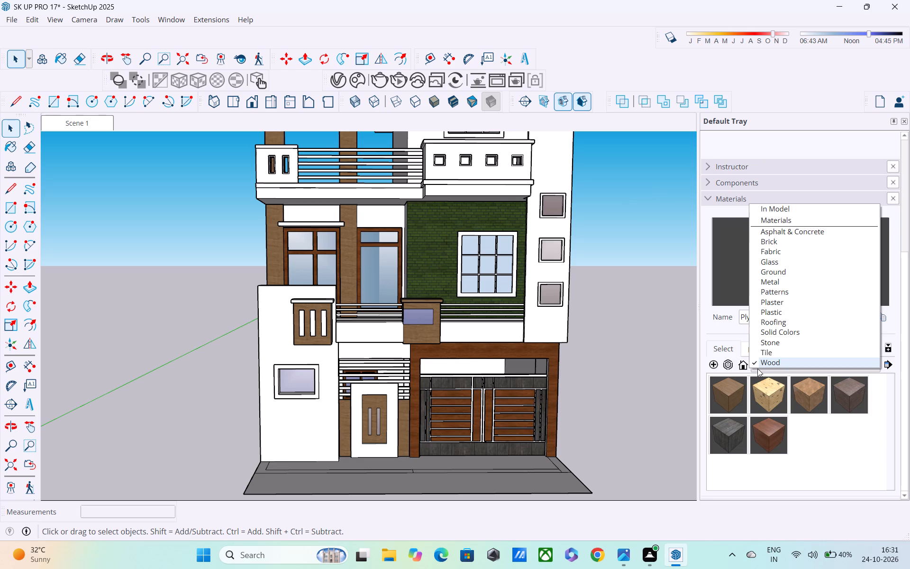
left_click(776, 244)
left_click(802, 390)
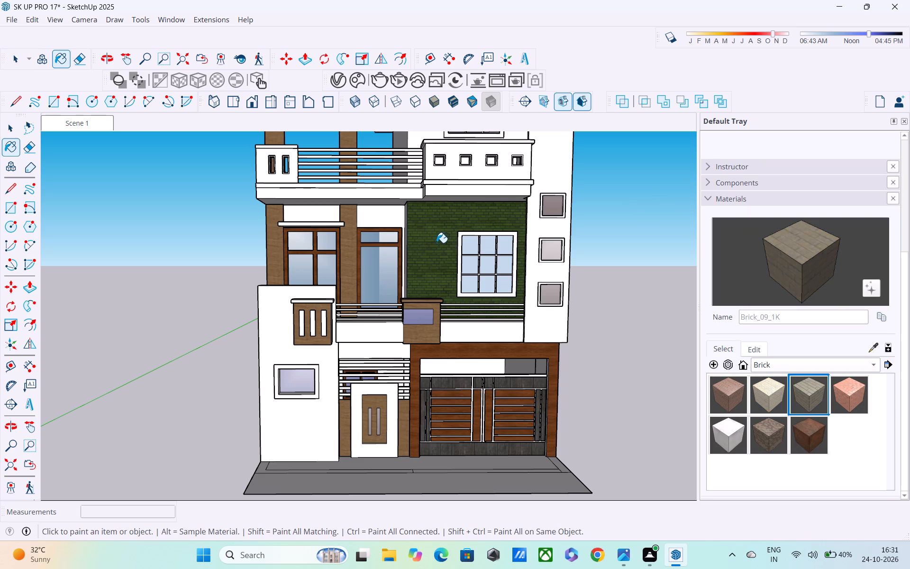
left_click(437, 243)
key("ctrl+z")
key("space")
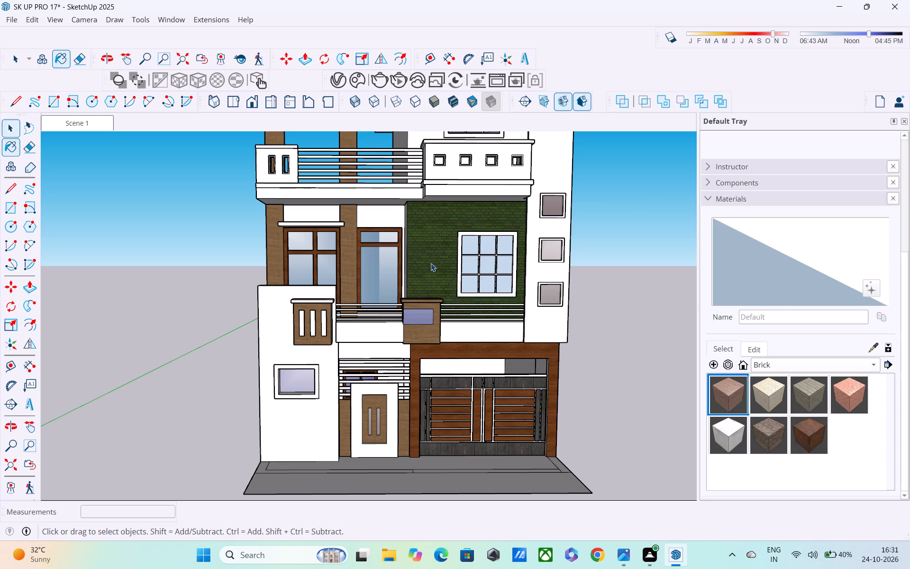
Open the first-floor group and paint its green brick wall face with Brick_05_1K.
double_click(431, 263)
left_click(764, 388)
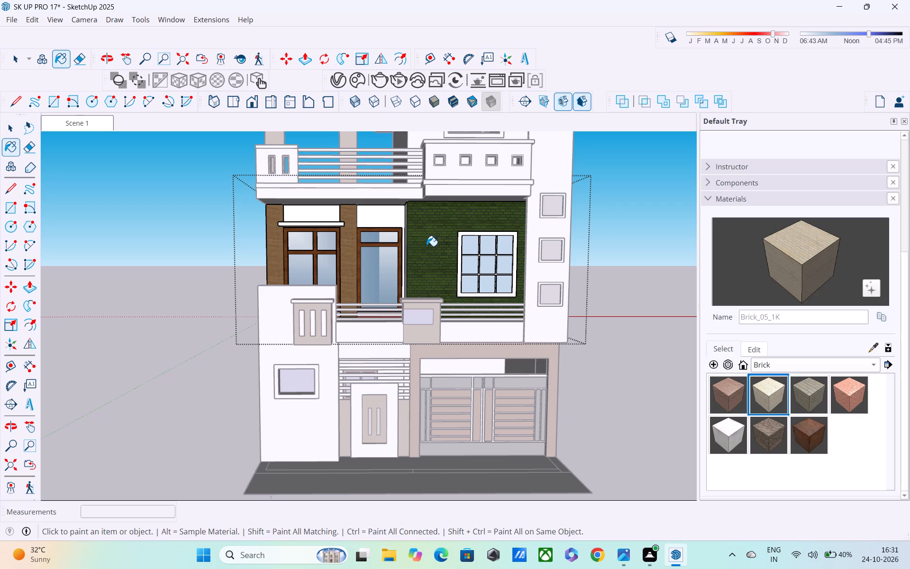
left_click(419, 240)
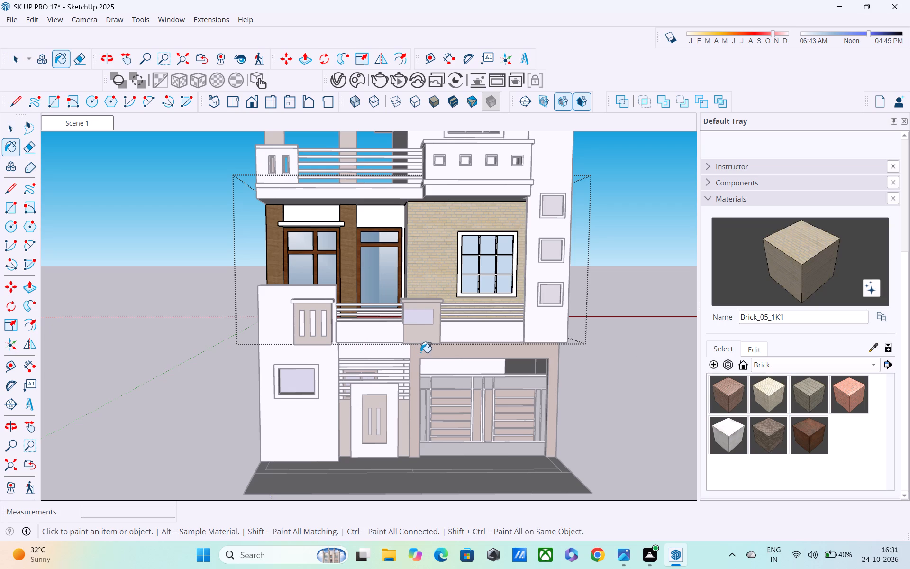
Tint the applied Brick_05_1K material yellow-green on the colour wheel, lighten it slightly, and close the first-floor group.
left_click(747, 350)
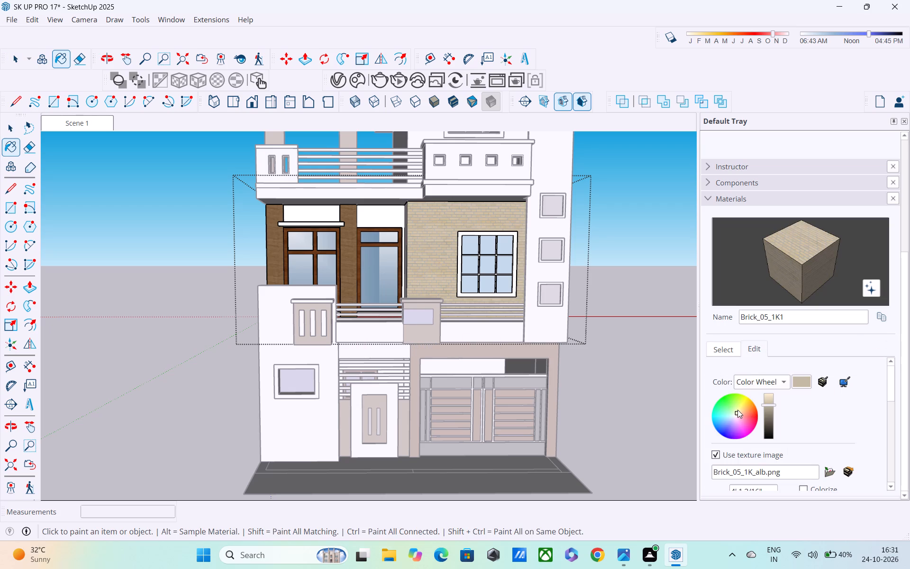
left_click(737, 410)
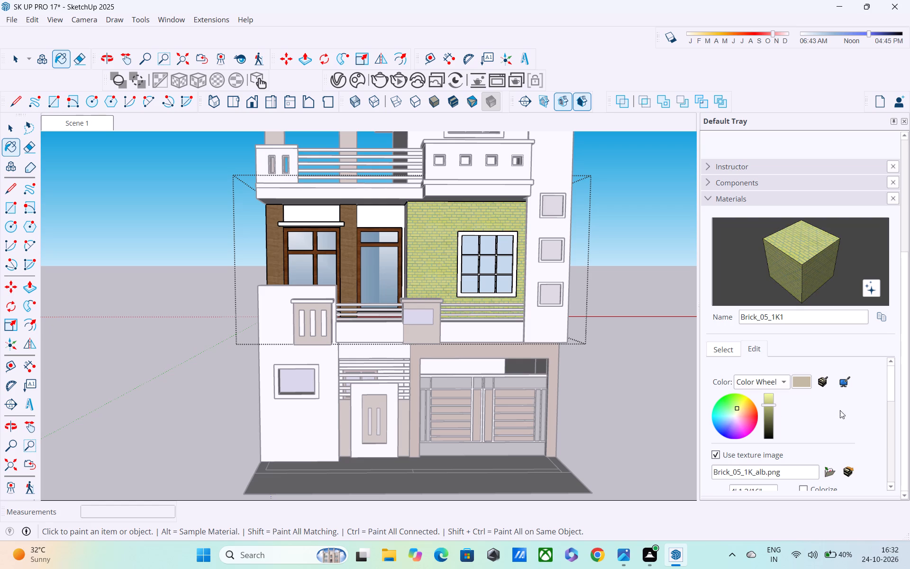
left_click_drag(775, 407, 774, 403)
left_click_drag(769, 406, 770, 402)
key("space")
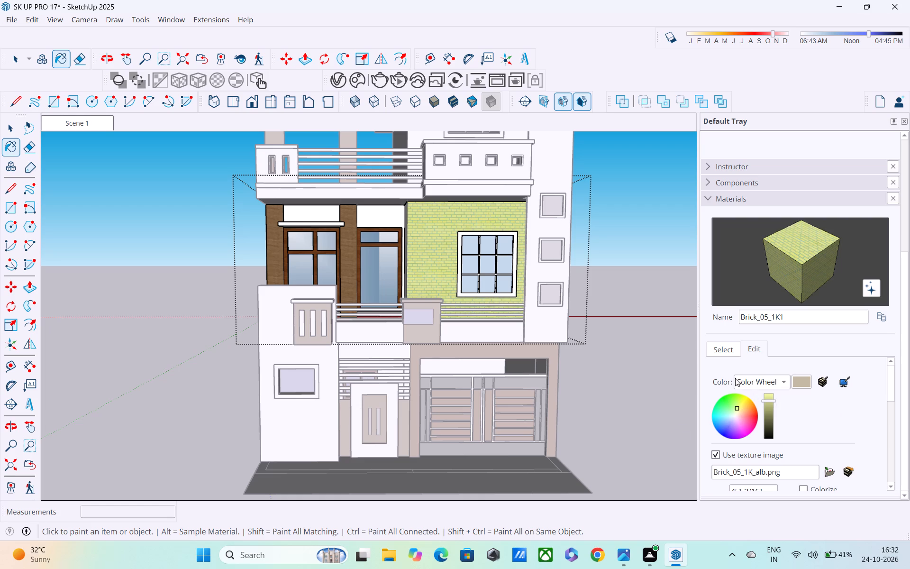
left_click(682, 350)
middle_click_drag(583, 403, 528, 396)
key("space")
left_click(603, 388)
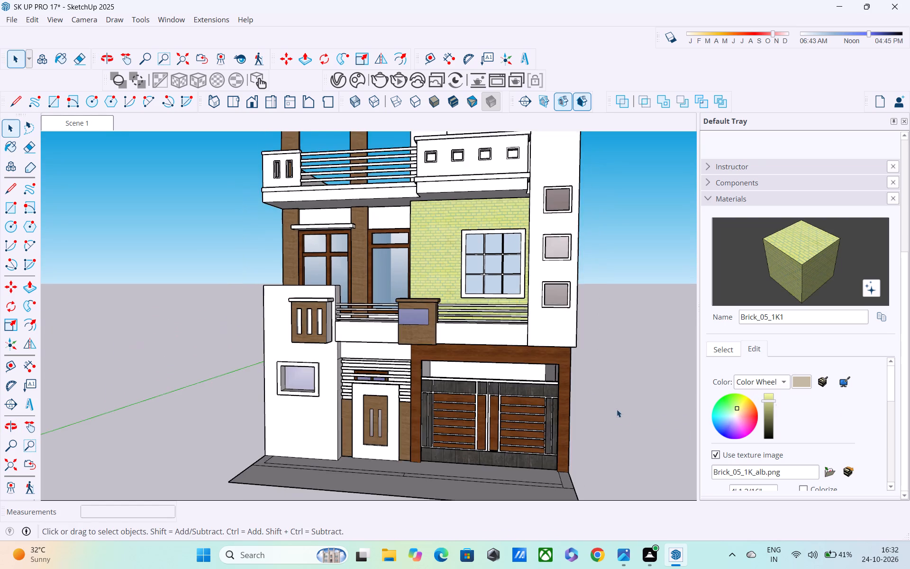
Darken the yellow-green brick material gradually to a more muted olive shade.
middle_click_drag(617, 409, 564, 432)
left_click_drag(767, 400, 768, 408)
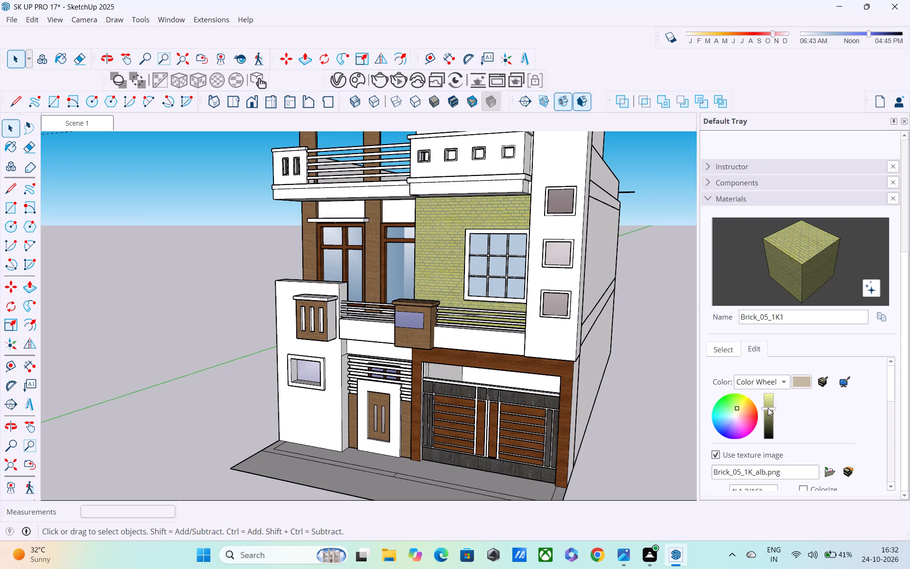
left_click_drag(768, 408, 768, 410)
left_click_drag(768, 410, 768, 412)
Paint the white ground-floor block beside the entrance door, around the small framed window, with the same olive brick material.
middle_click_drag(608, 385, 660, 371)
scroll(660, 371, "down", 4)
middle_click_drag(652, 378, 629, 385)
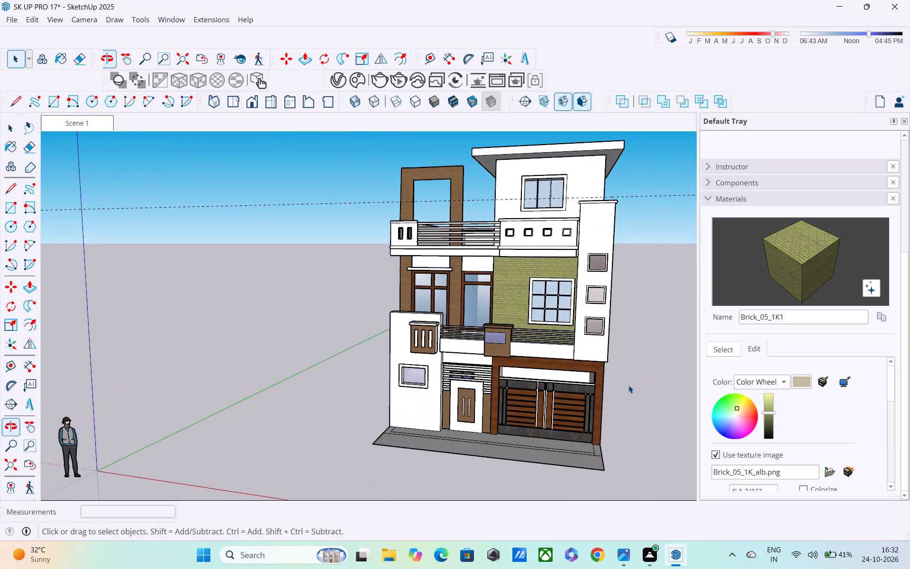
scroll(628, 385, "down", 3)
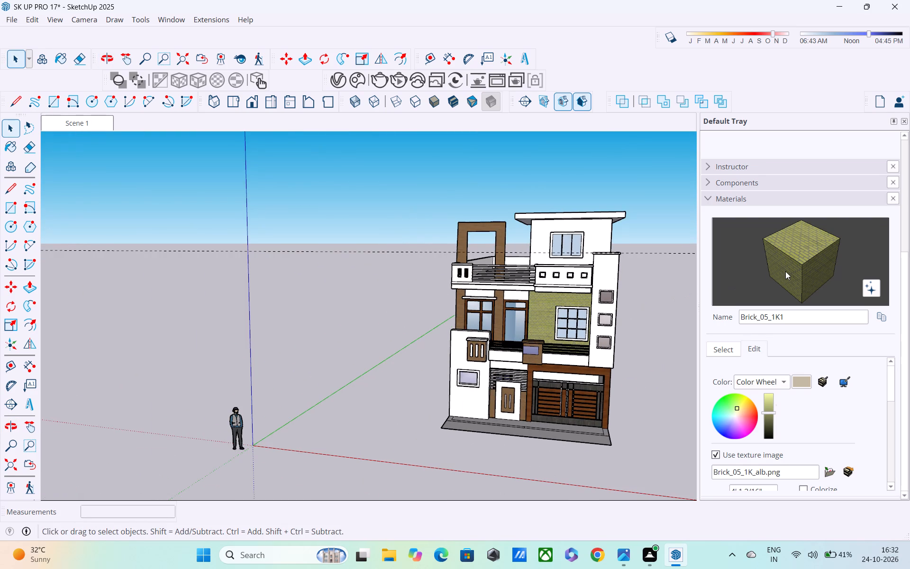
left_click(786, 270)
left_click(459, 354)
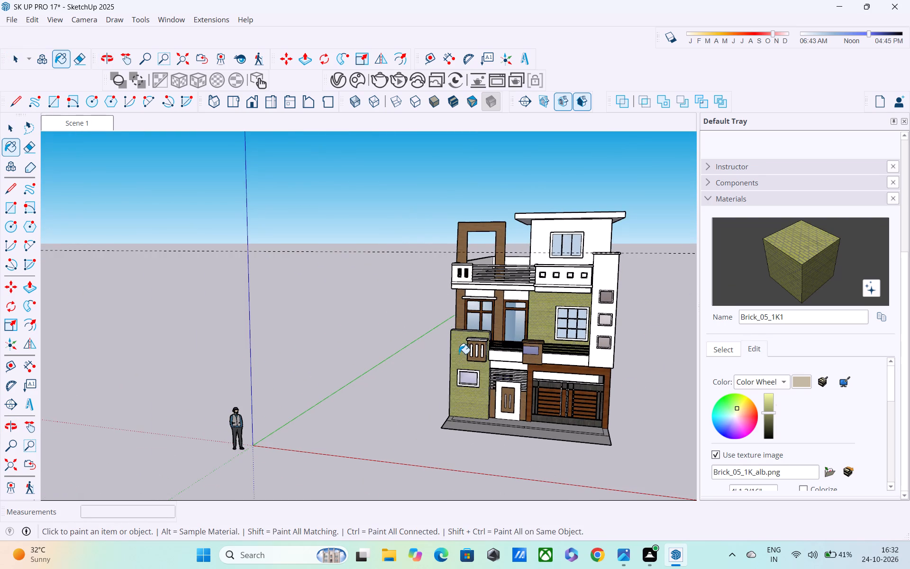
Examine the façade with its olive brick surfaces from several angles and distances.
middle_click_drag(477, 386, 509, 326)
scroll(505, 367, "down", 2)
middle_click_drag(505, 381, 512, 410)
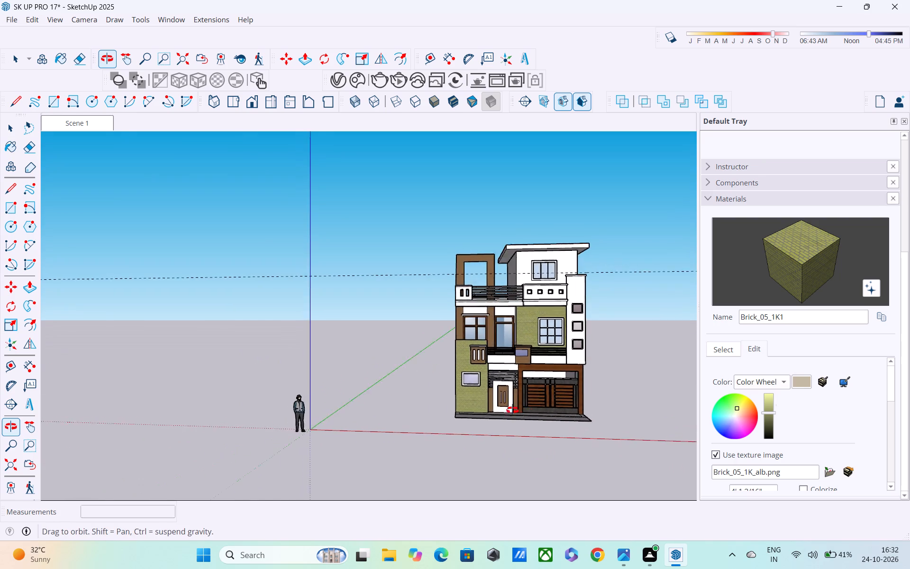
middle_click_drag(512, 410, 532, 410)
scroll(543, 403, "down", 2)
key("space")
left_click(580, 340)
middle_click_drag(587, 340, 436, 359)
scroll(461, 344, "up", 4)
middle_click_drag(476, 323, 532, 378)
scroll(556, 306, "up", 4)
middle_click_drag(539, 273, 512, 239)
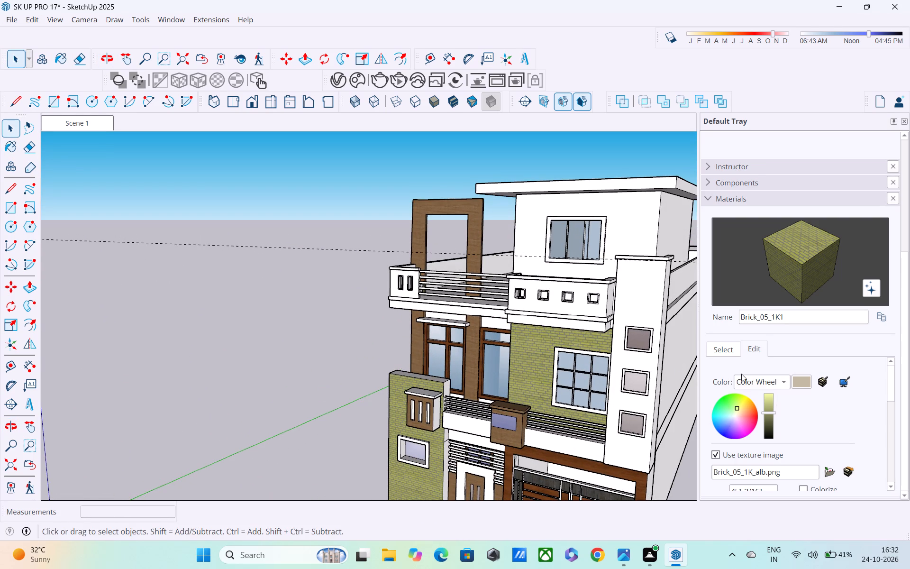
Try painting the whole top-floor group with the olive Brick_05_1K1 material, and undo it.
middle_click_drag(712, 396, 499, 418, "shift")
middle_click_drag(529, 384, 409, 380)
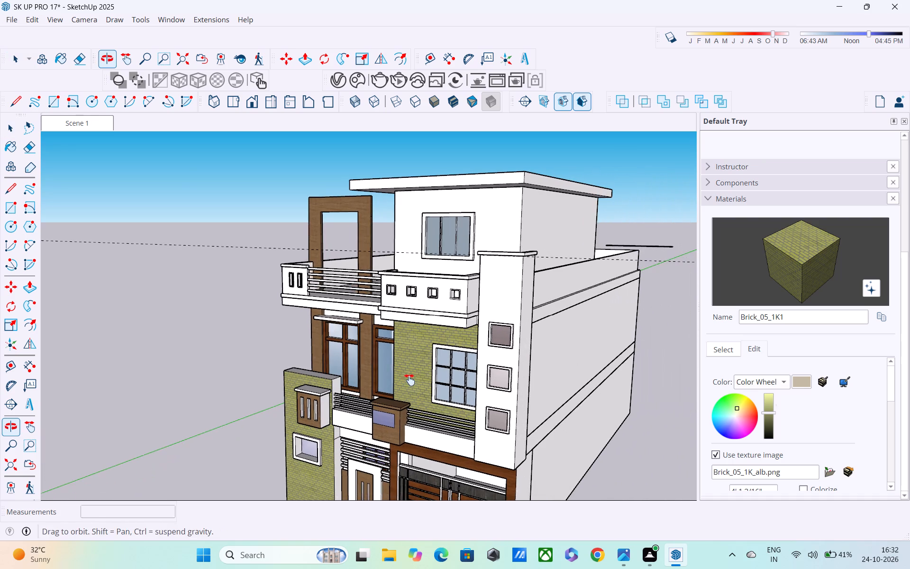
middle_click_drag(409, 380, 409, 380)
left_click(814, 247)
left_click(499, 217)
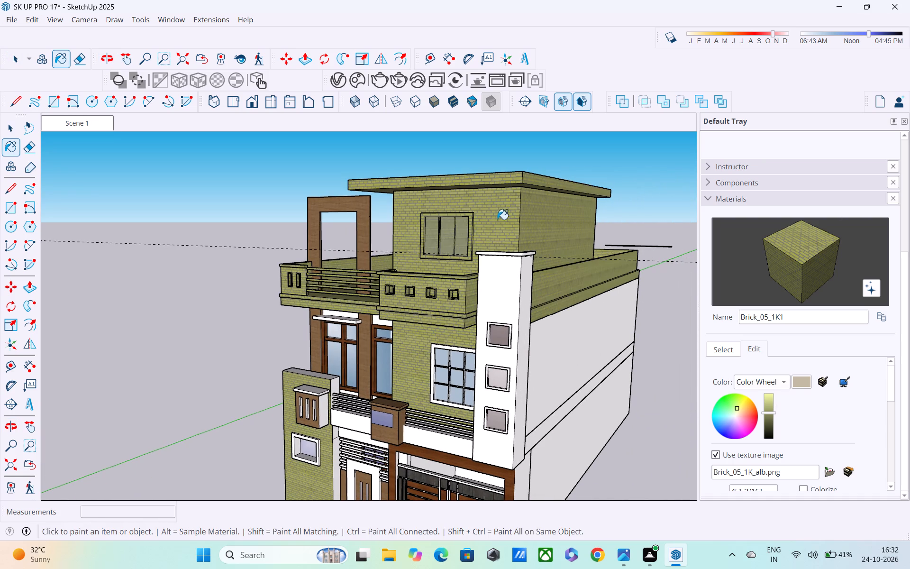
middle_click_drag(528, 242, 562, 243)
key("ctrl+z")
Open the top-floor group and paint only its front wall around the window with the olive Brick_05_1K1 material.
key("space")
double_click(509, 235)
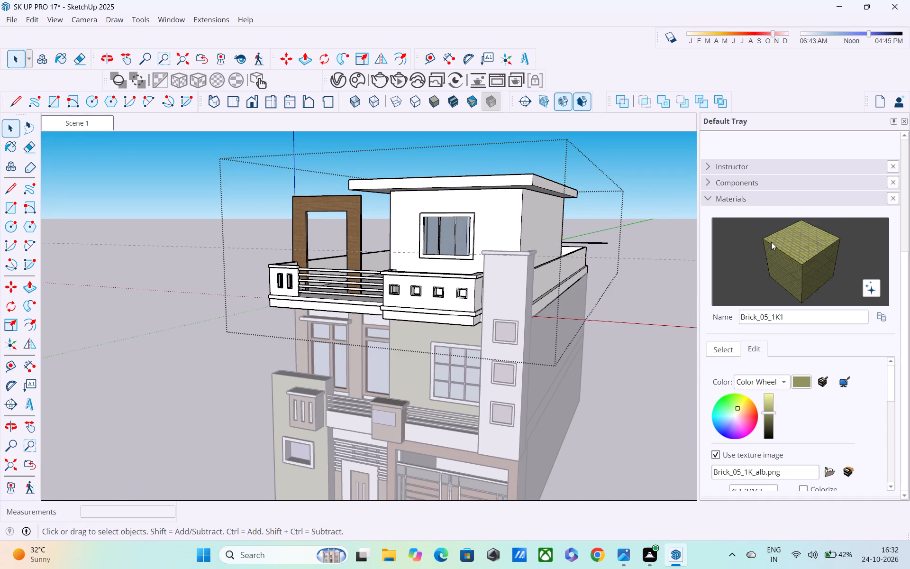
left_click(808, 265)
left_click(506, 213)
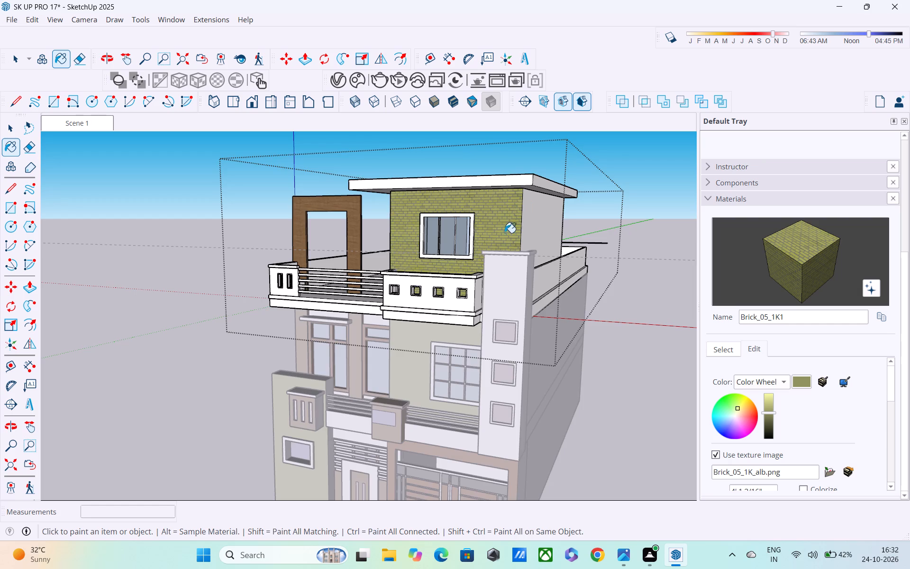
Draw a horizontal line about 15' 8" long at mid-height across the roof slab's front fascia.
middle_click_drag(536, 262, 518, 272)
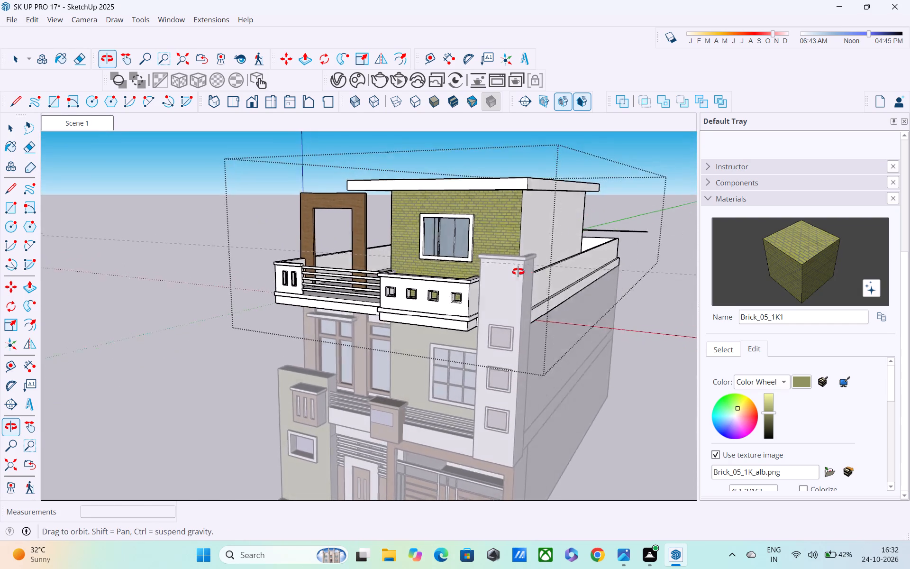
middle_click_drag(518, 272, 578, 215)
middle_click_drag(452, 220, 475, 177)
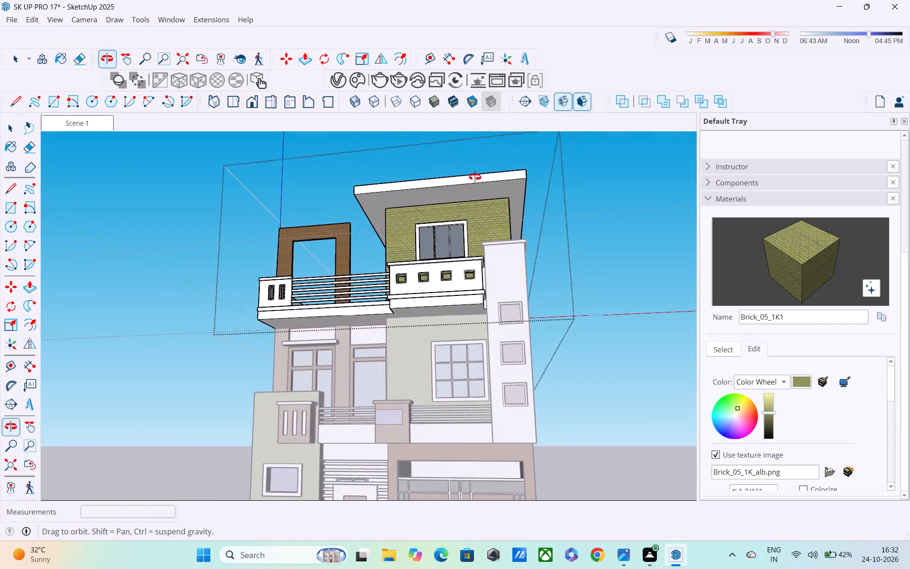
middle_click_drag(475, 177, 596, 253)
middle_click_drag(541, 254, 541, 301, "shift")
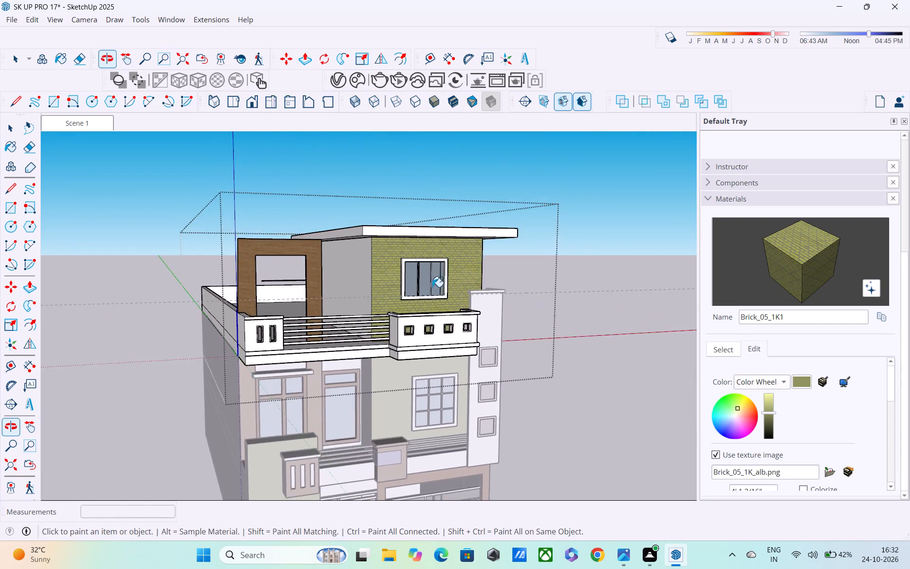
scroll(420, 276, "up", 3)
key("space")
scroll(352, 219, "up", 2)
middle_click_drag(352, 218, 416, 244)
scroll(403, 248, "up", 2)
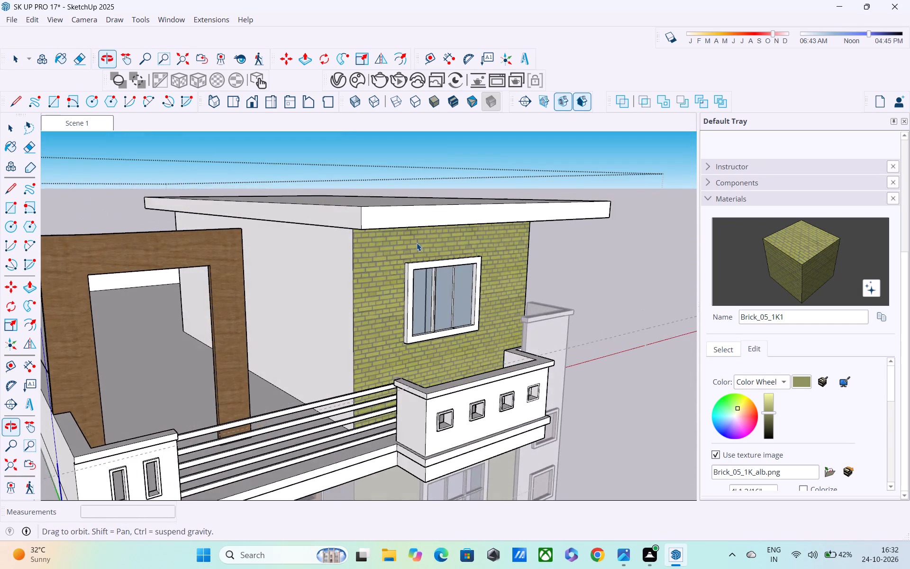
scroll(389, 222, "up", 3)
key("l")
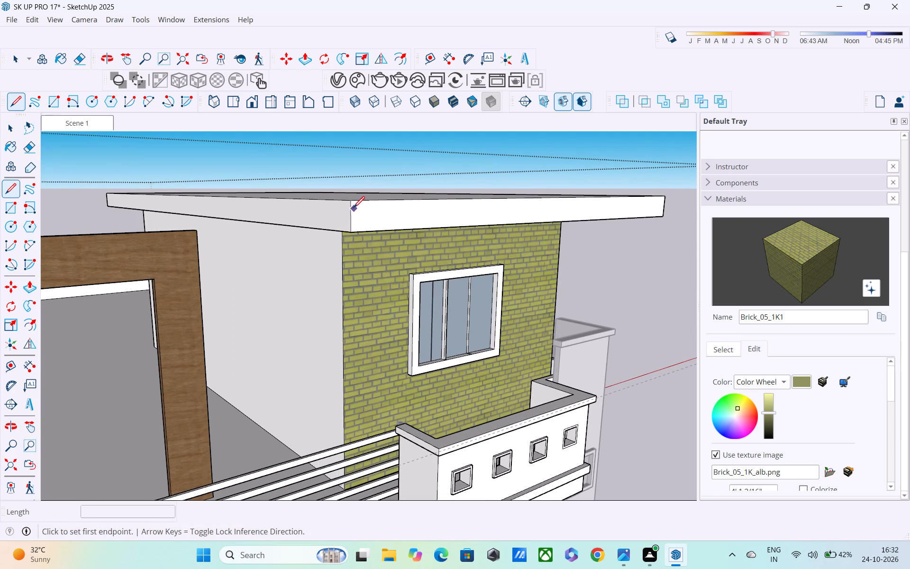
left_click(352, 208)
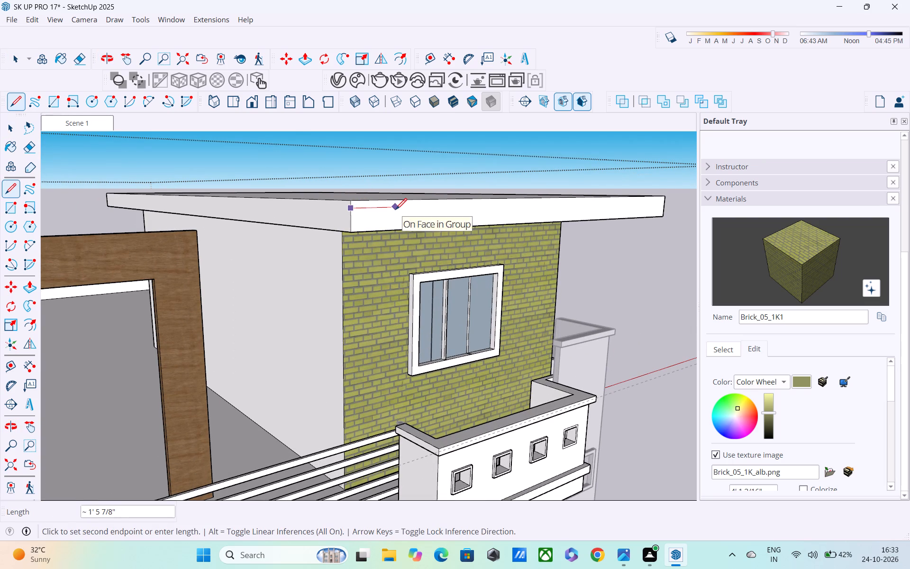
key("Escape")
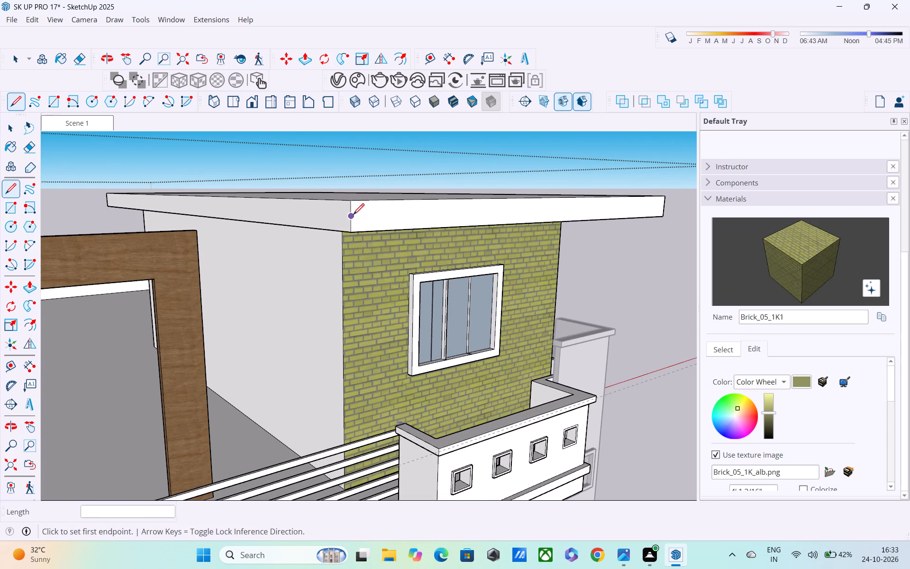
left_click(353, 216)
middle_click_drag(433, 213, 200, 253, "shift")
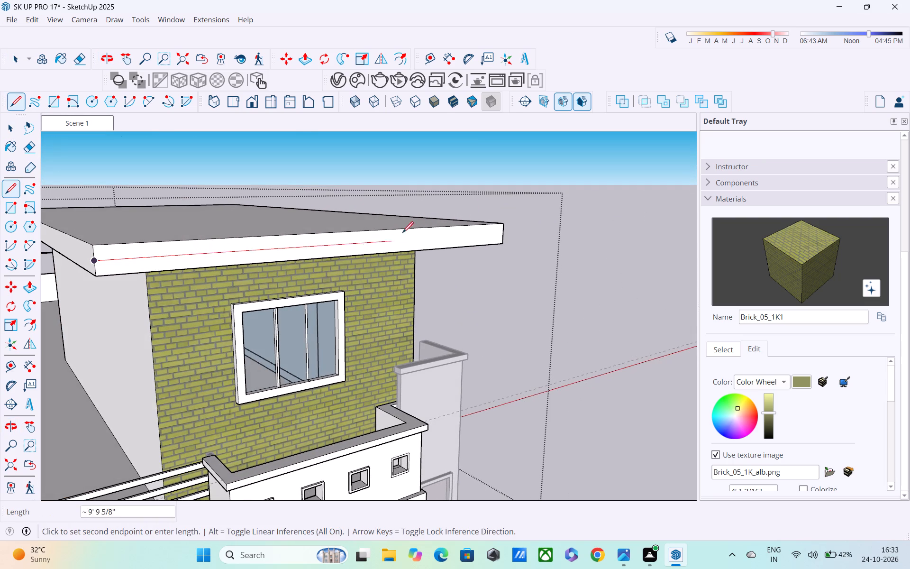
left_click(503, 231)
middle_click_drag(435, 241, 631, 239)
left_click(396, 257)
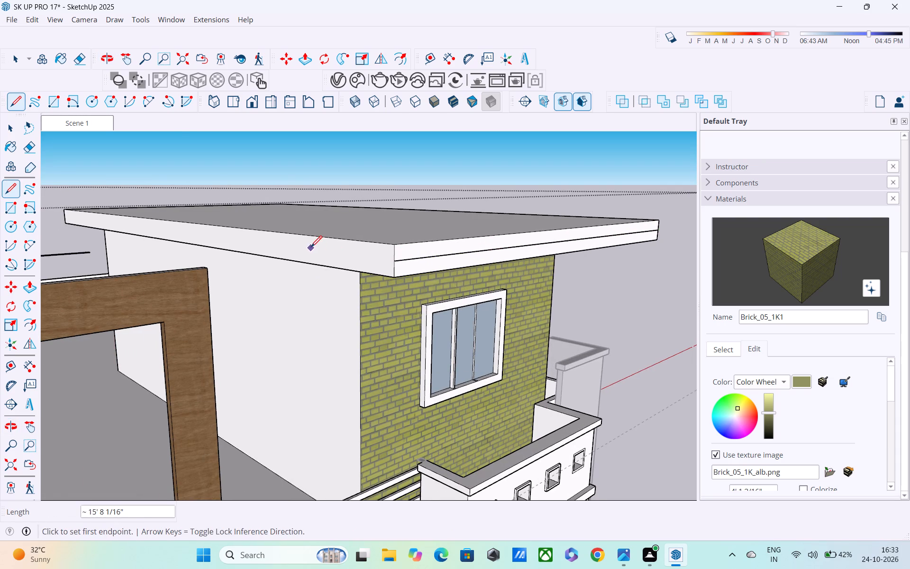
Continue the mid-height line along the slab's long side by the wooden frame and across its rear edge.
middle_click_drag(311, 248, 484, 285)
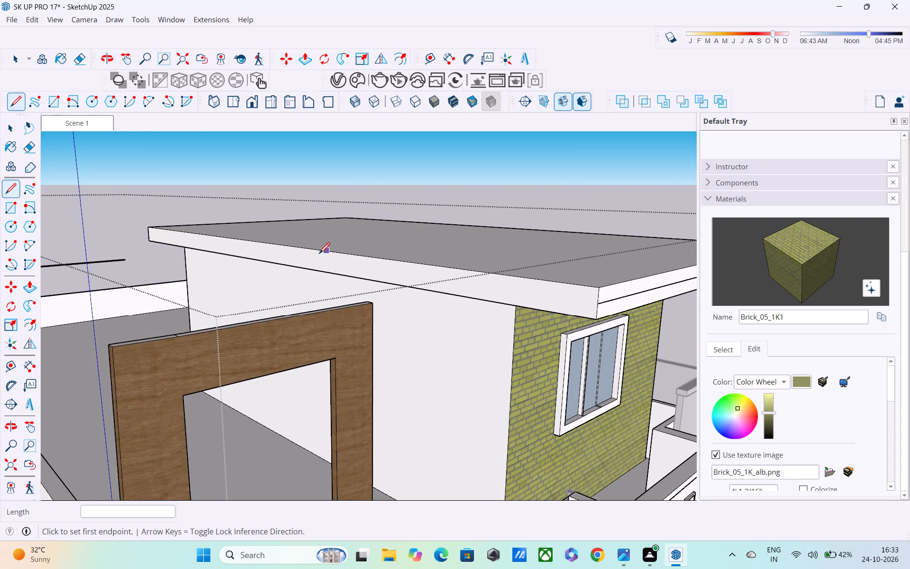
left_click(601, 303)
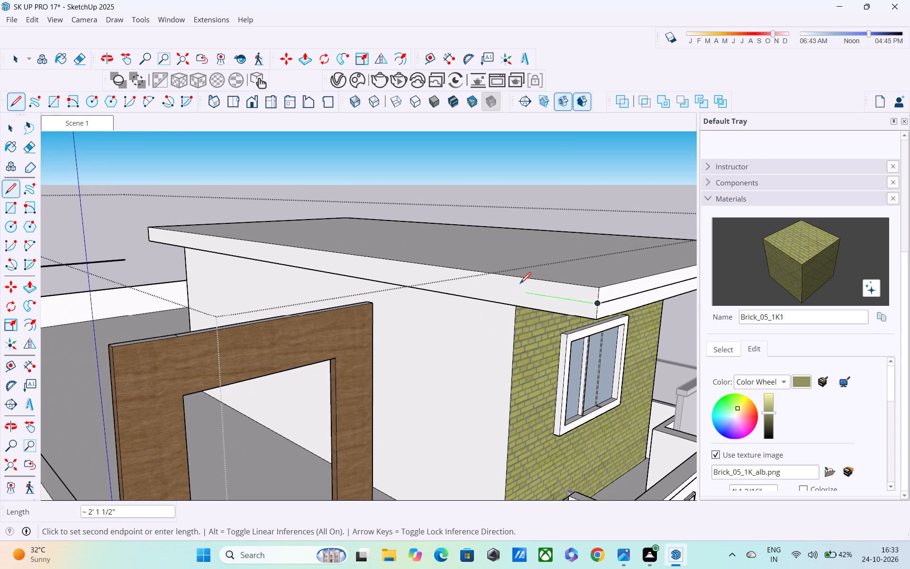
middle_click_drag(437, 279, 624, 304)
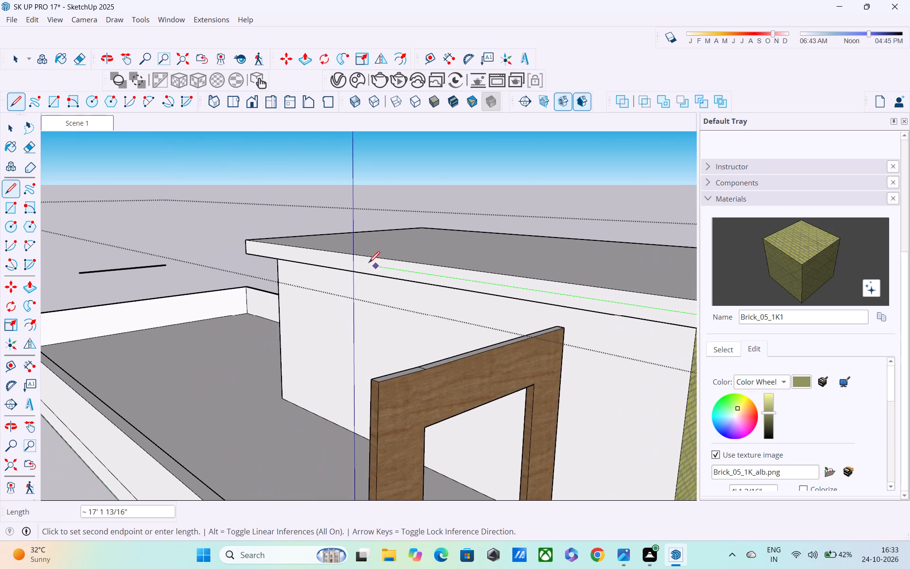
left_click(248, 246)
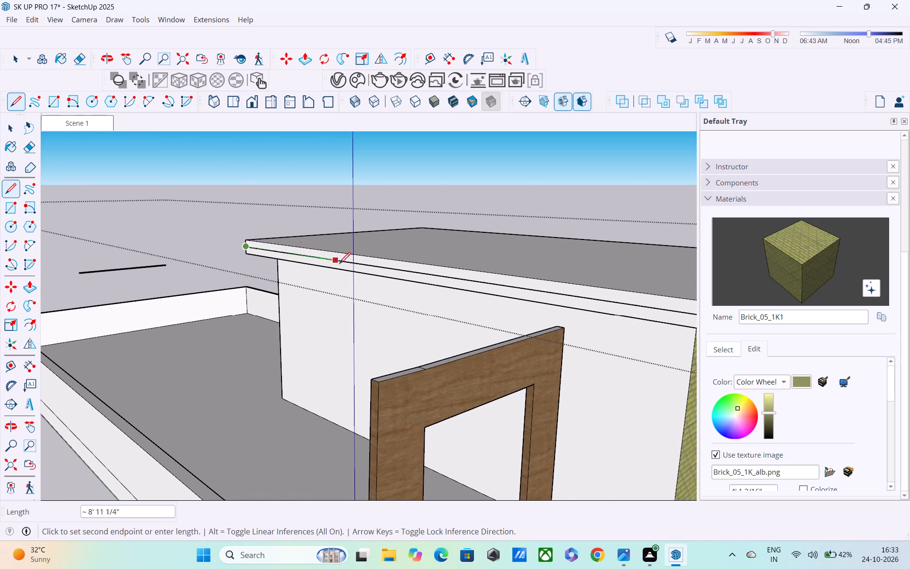
middle_click_drag(339, 265, 200, 244)
scroll(254, 251, "down", 4)
middle_click_drag(499, 274, 142, 309)
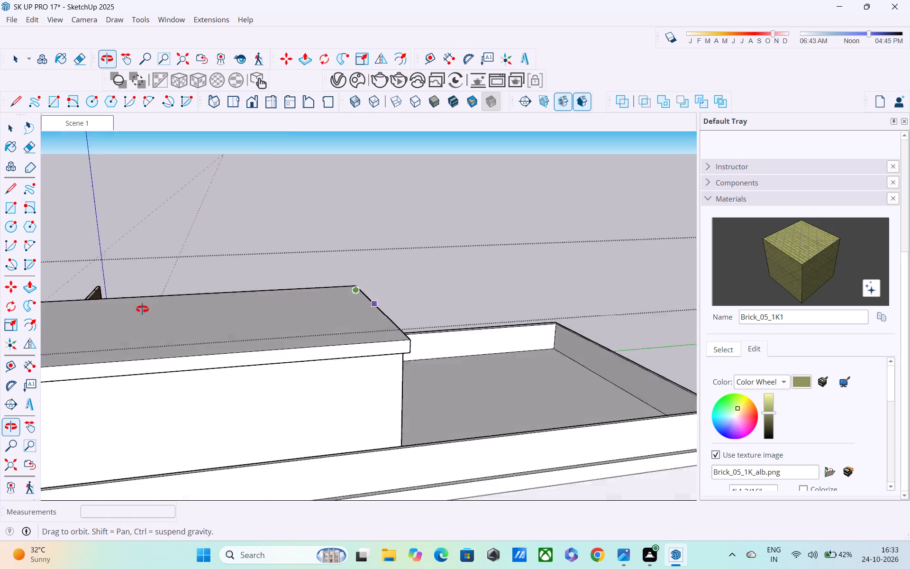
middle_click_drag(142, 309, 89, 313)
middle_click_drag(365, 311, 259, 303)
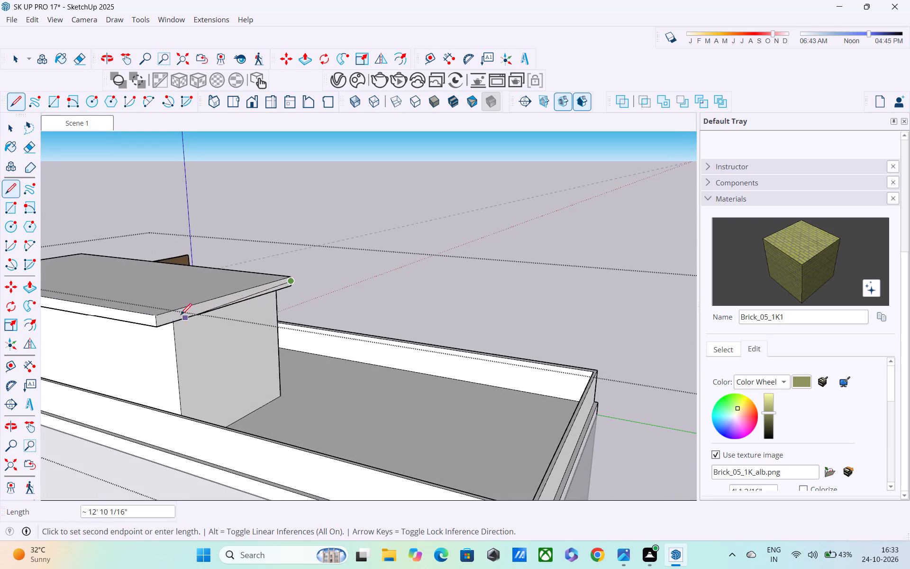
left_click(157, 321)
Draw the mid-height line, about 29' long, along the roof slab's remaining long side back to the front corner.
middle_click_drag(170, 332, 353, 329)
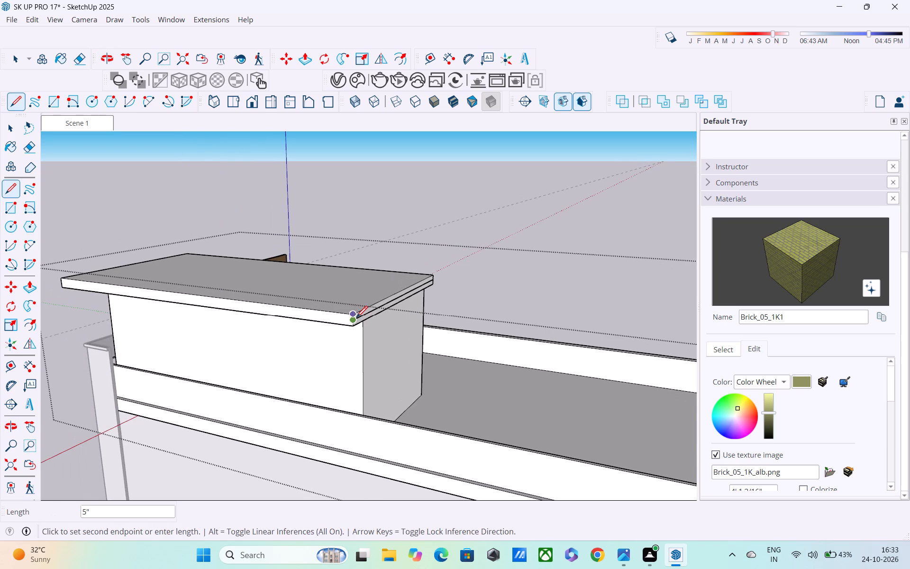
left_click(350, 322)
middle_click_drag(286, 317, 597, 329)
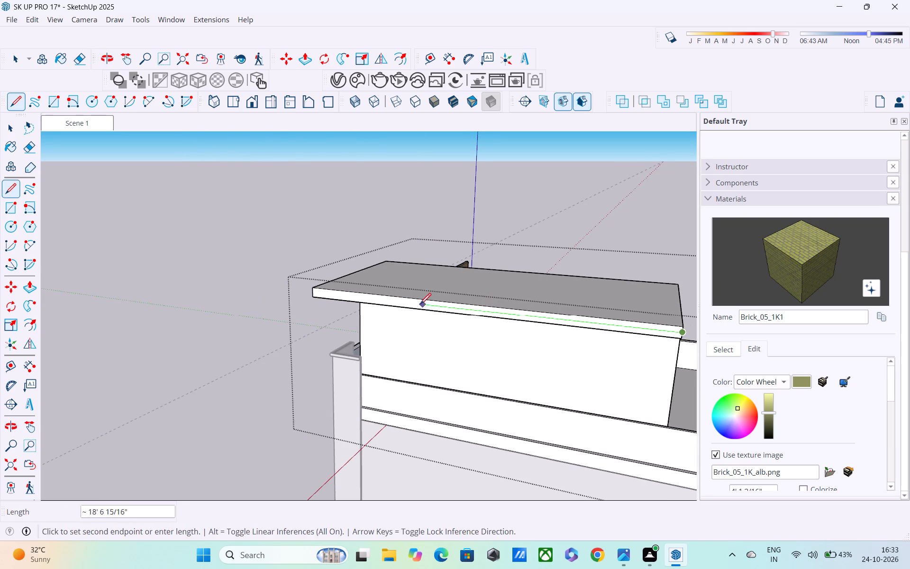
middle_click_drag(420, 305, 667, 337)
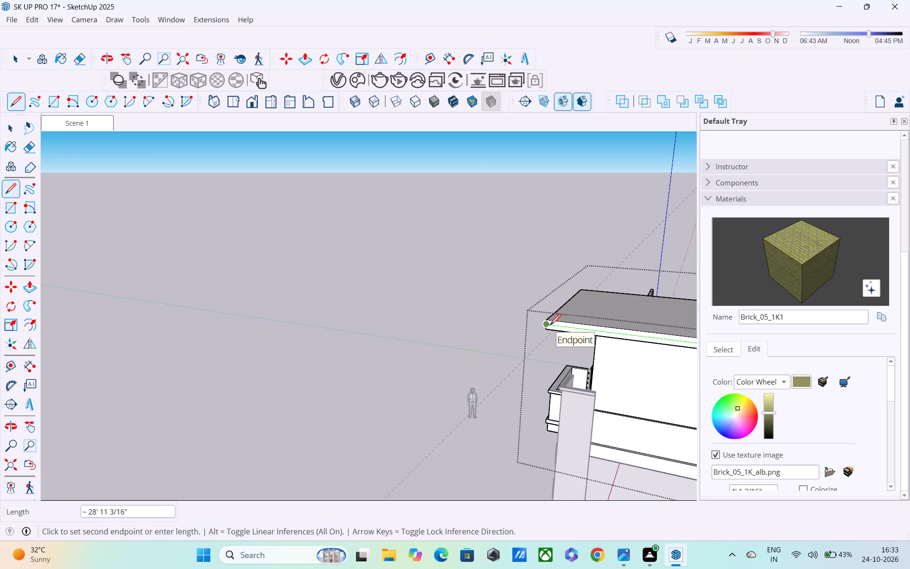
left_click(550, 326)
middle_click_drag(556, 337, 774, 348)
middle_click_drag(527, 319, 660, 327)
key("space")
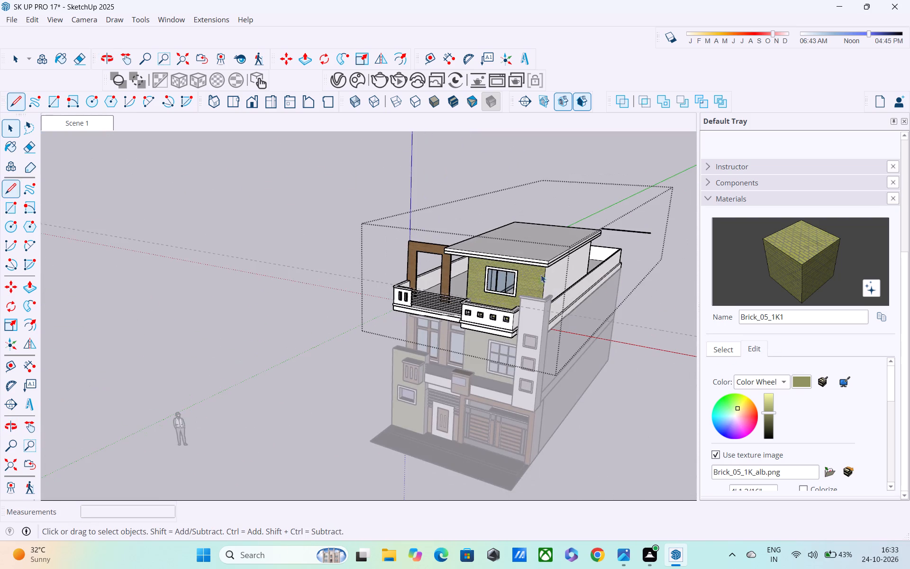
Open the roof slab group, select its connected geometry to check how the fascia is divided, and leave the group.
scroll(508, 254, "up", 8)
middle_click_drag(548, 268, 542, 252)
scroll(555, 253, "up", 5)
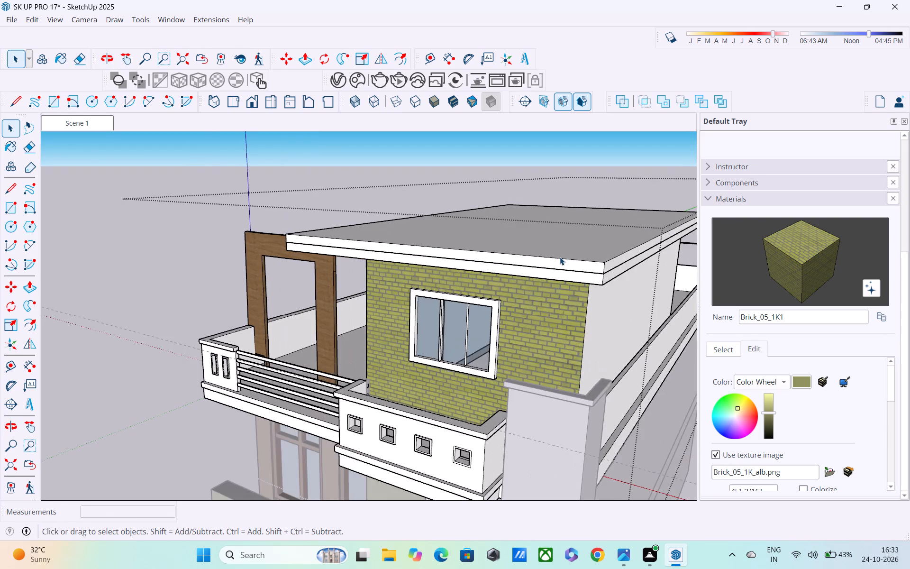
scroll(560, 257, "up", 2)
double_click(567, 268)
left_click(568, 268)
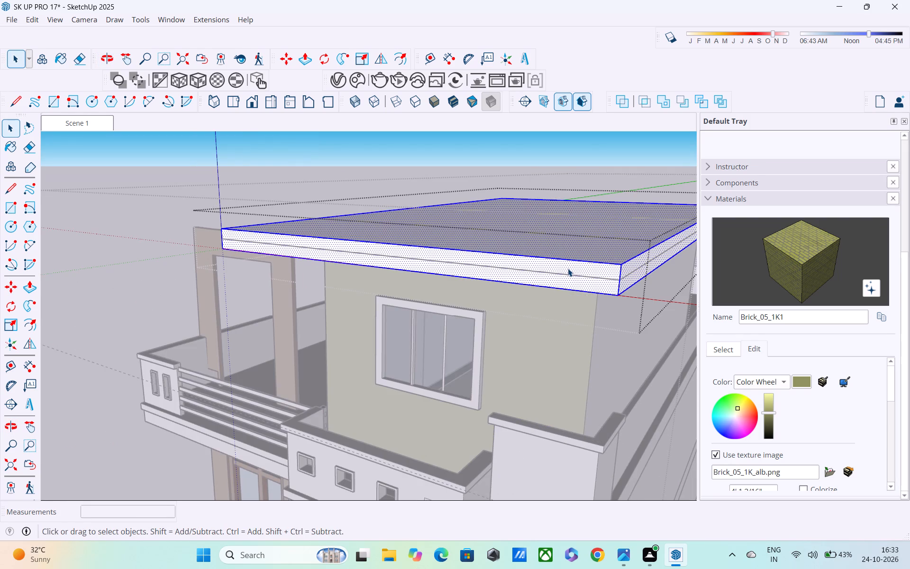
scroll(514, 284, "down", 4)
left_click(175, 275)
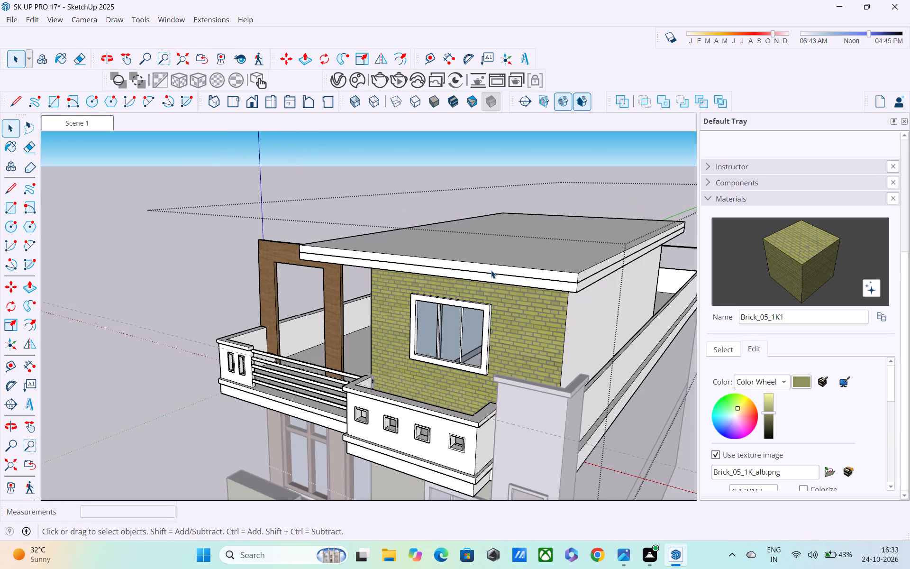
Reopen the roof slab group and draw a mid-height line about 29' long on the long side opposite the wooden frame.
left_click(491, 270)
double_click(491, 270)
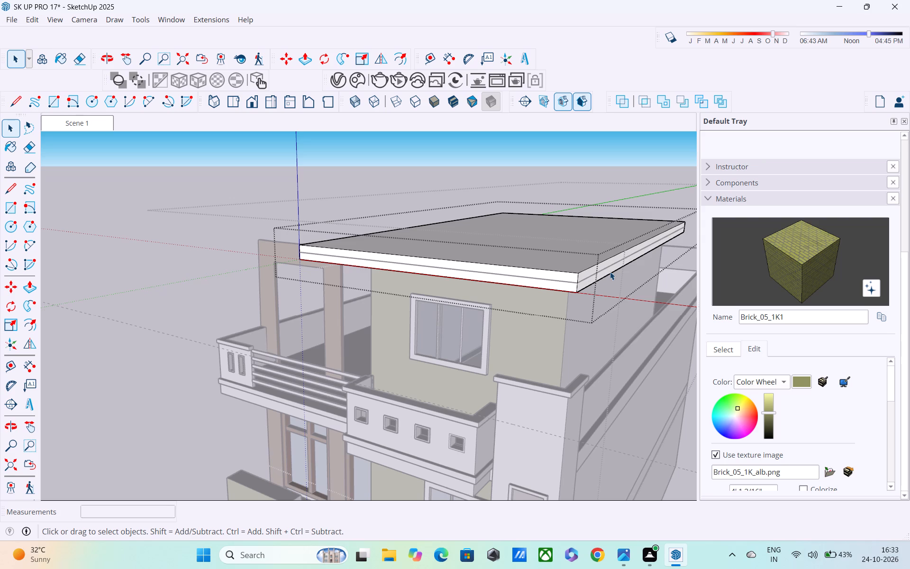
key("l")
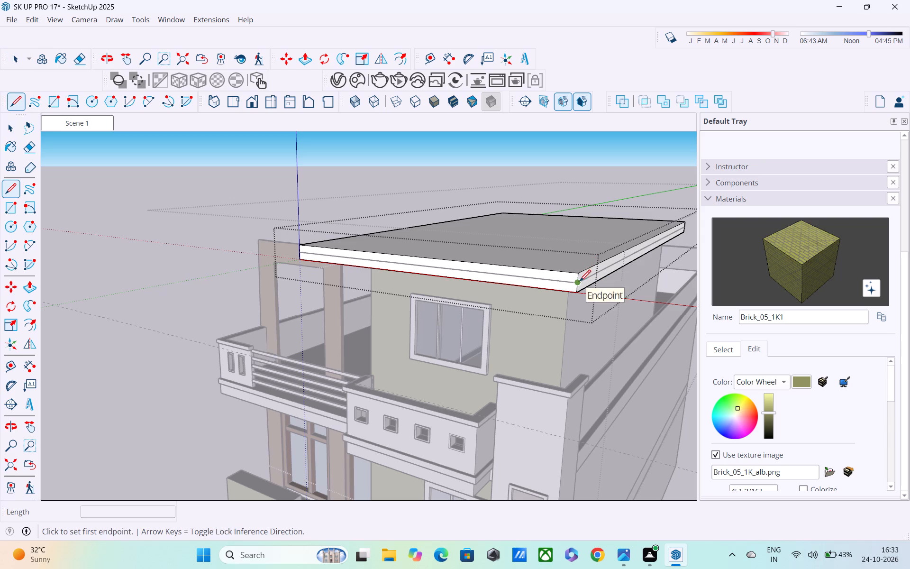
left_click(578, 282)
middle_click_drag(622, 261, 506, 275)
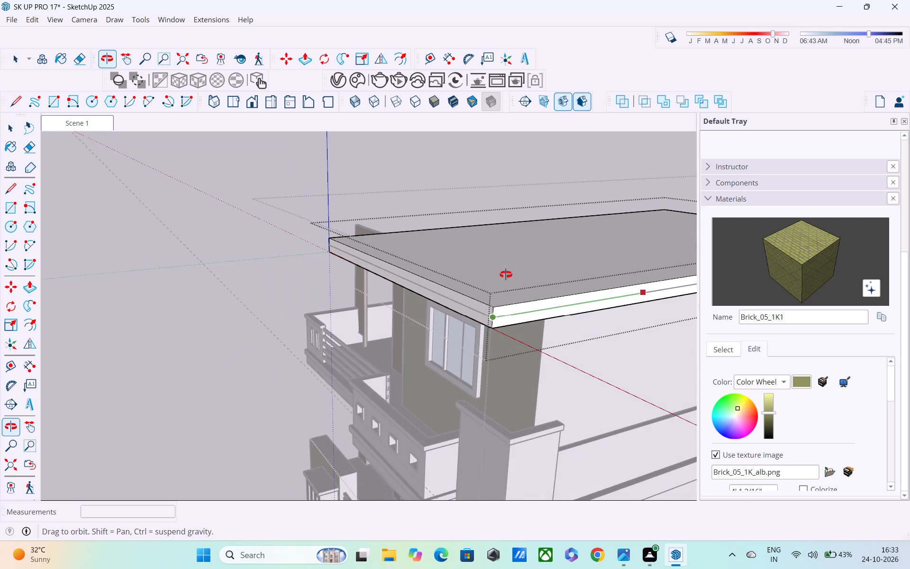
middle_click_drag(506, 275, 241, 297)
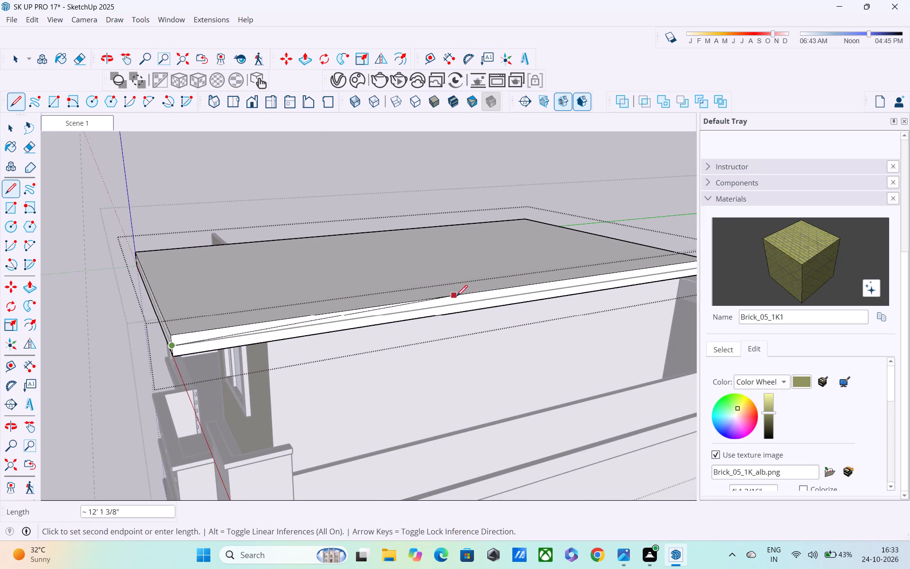
middle_click_drag(500, 294, 283, 294, "shift")
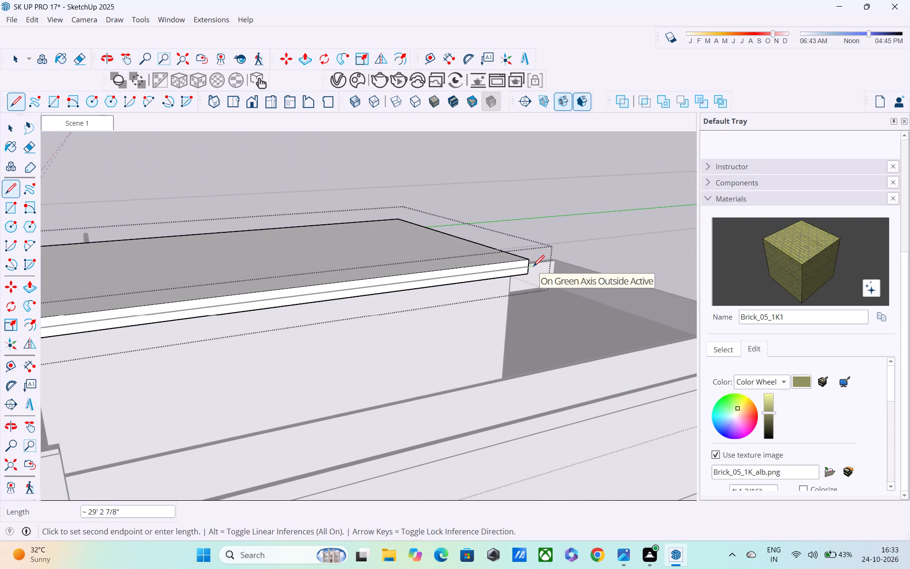
left_click(529, 267)
Inside the slab group, draw the mid-height line about 15' 8" long across the rear fascia.
middle_click_drag(527, 271, 239, 306)
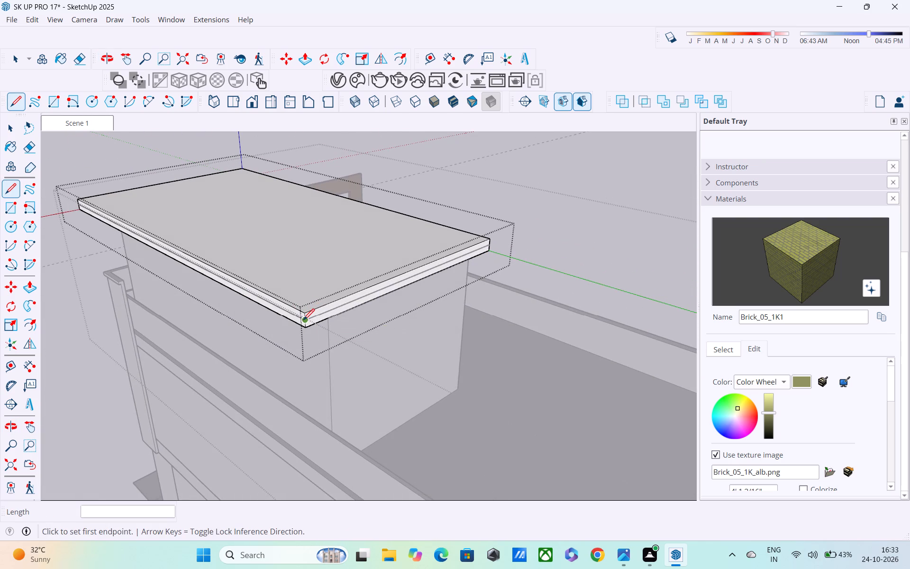
left_click(303, 321)
middle_click_drag(413, 282, 316, 283)
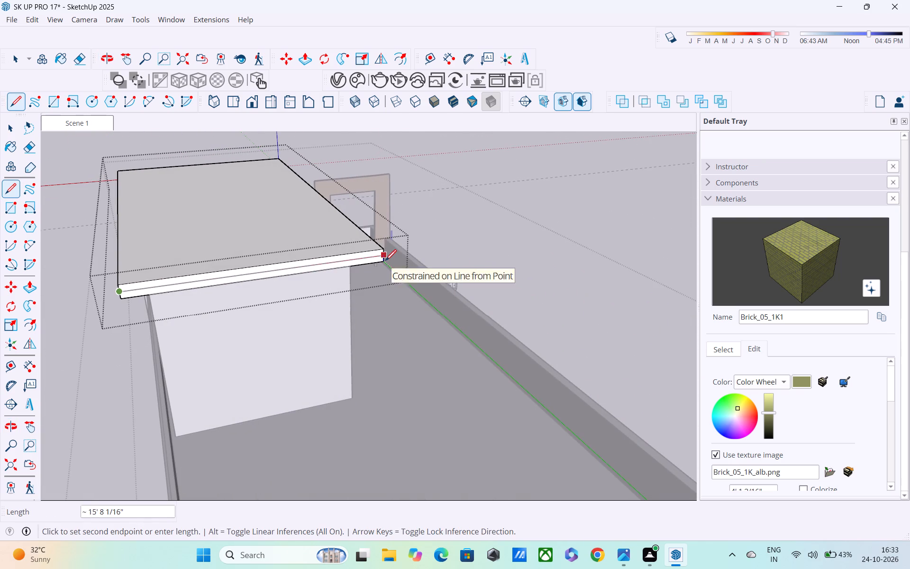
left_click(385, 257)
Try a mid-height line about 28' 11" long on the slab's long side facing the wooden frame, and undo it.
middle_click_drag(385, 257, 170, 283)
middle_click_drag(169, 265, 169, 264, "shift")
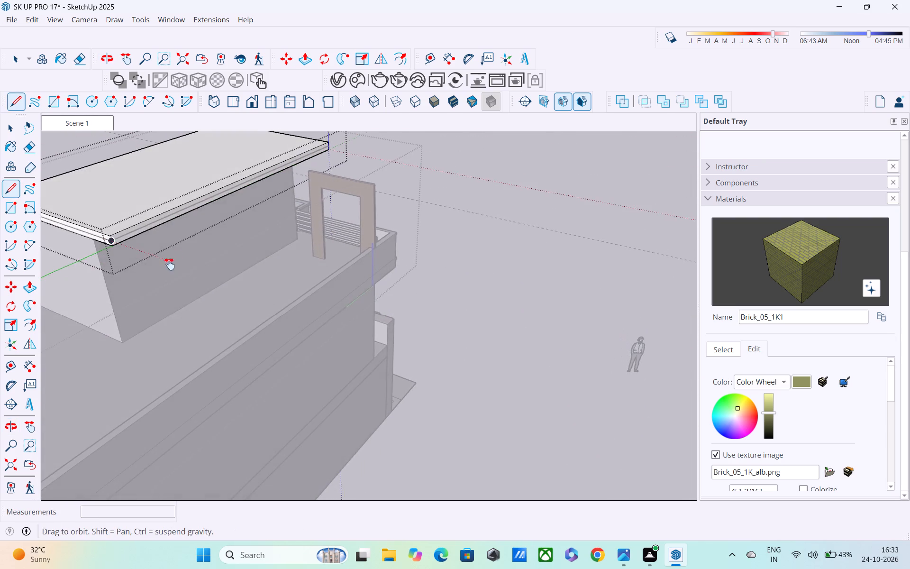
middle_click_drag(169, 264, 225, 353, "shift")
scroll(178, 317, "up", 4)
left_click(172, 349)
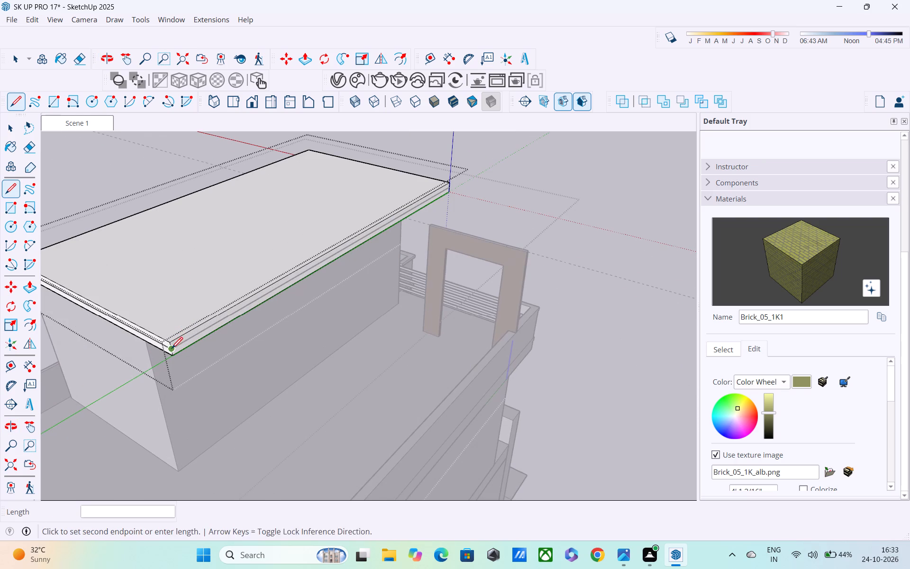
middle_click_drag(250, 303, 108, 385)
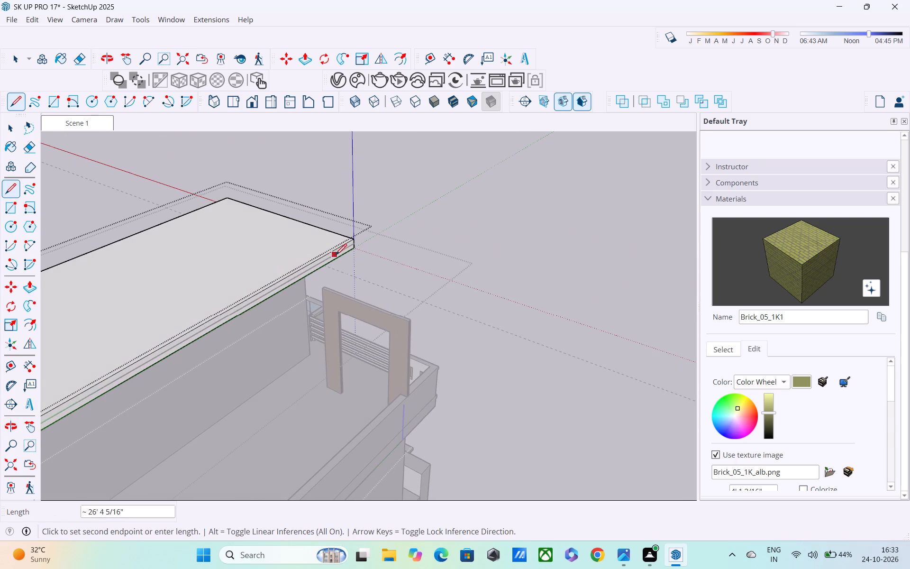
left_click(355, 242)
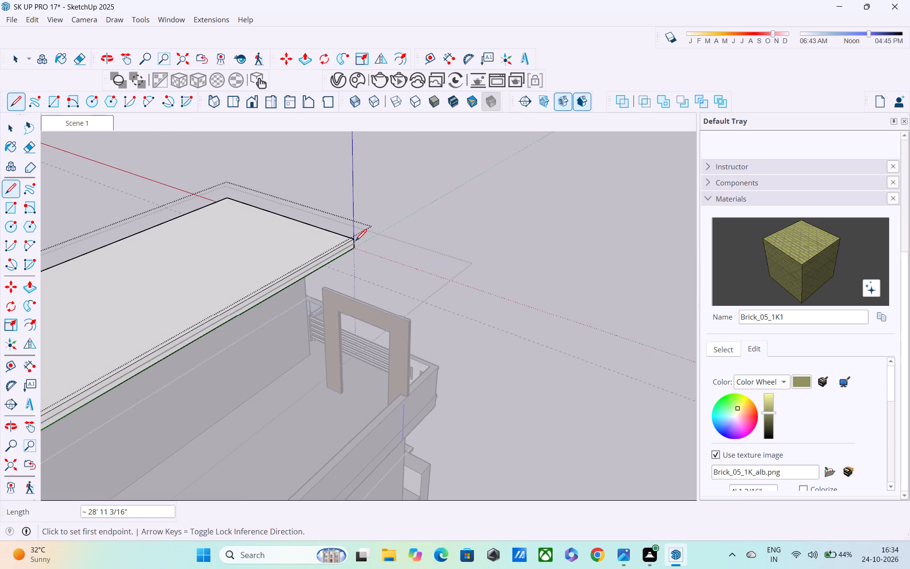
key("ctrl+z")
Draw a mid-height line about 28' 11" long along the slab's long side facing the wooden frame, corner to corner.
middle_click_drag(361, 243, 571, 98, "shift")
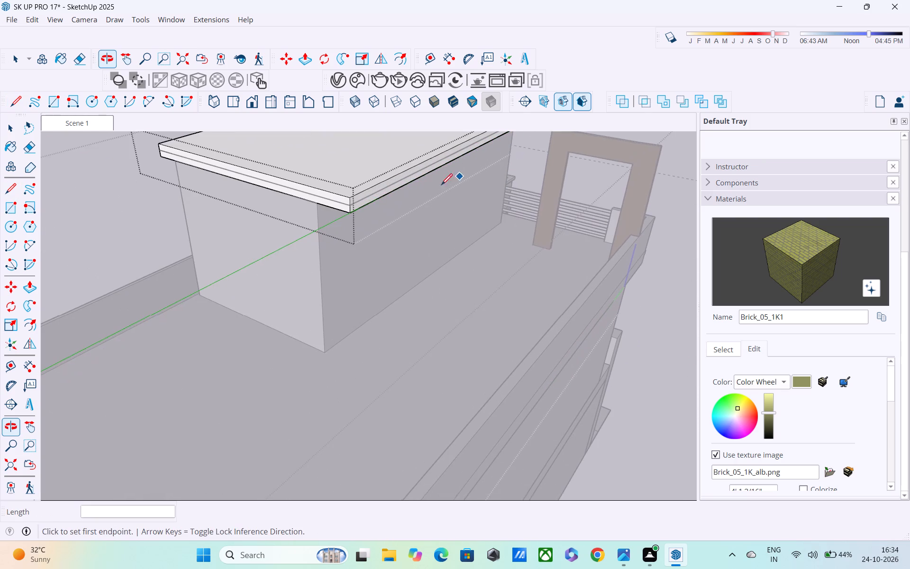
left_click(355, 201)
middle_click_drag(402, 187, 375, 221)
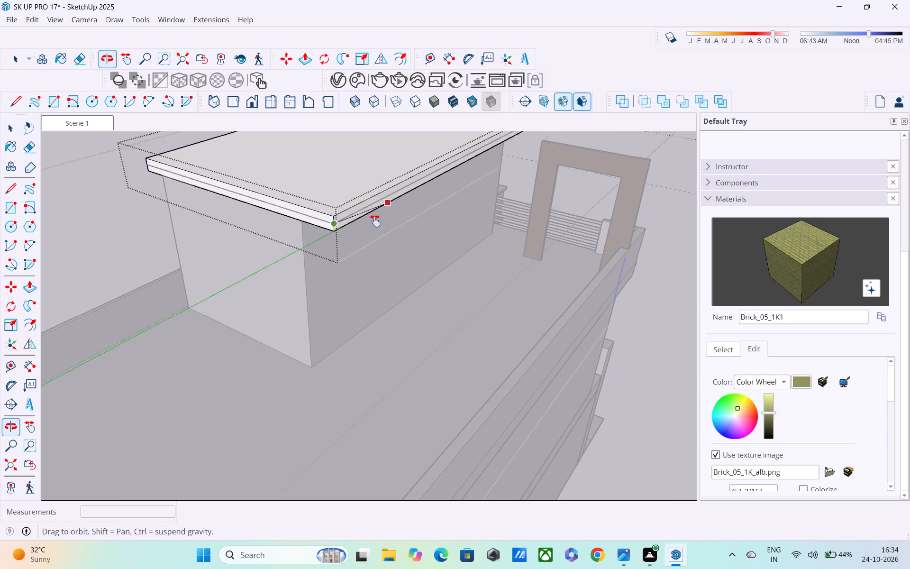
middle_click_drag(375, 221, 186, 403)
scroll(400, 252, "up", 2)
scroll(454, 230, "up", 3)
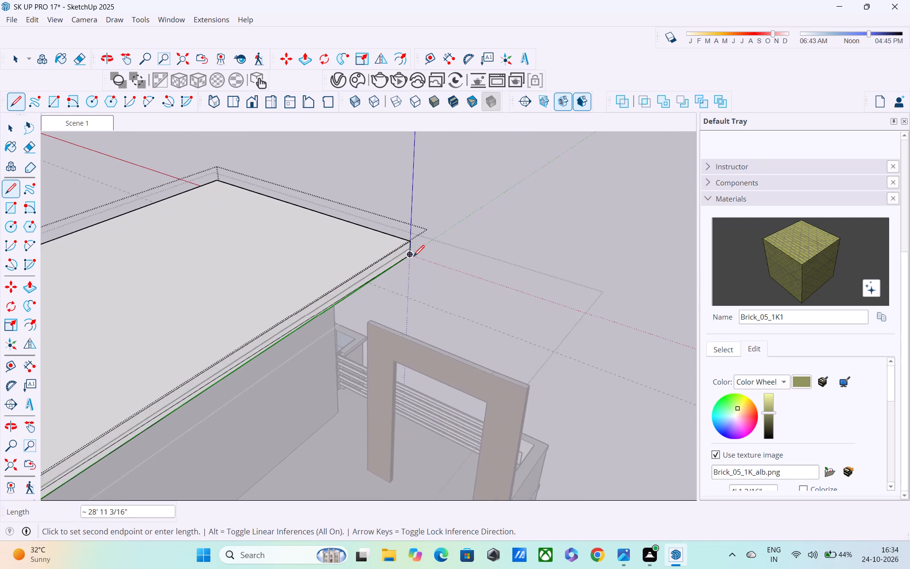
scroll(413, 257, "up", 3)
left_click(412, 250)
Draw the mid-height line about 15' 8" long across the roof slab's front fascia.
middle_click_drag(409, 249, 111, 335)
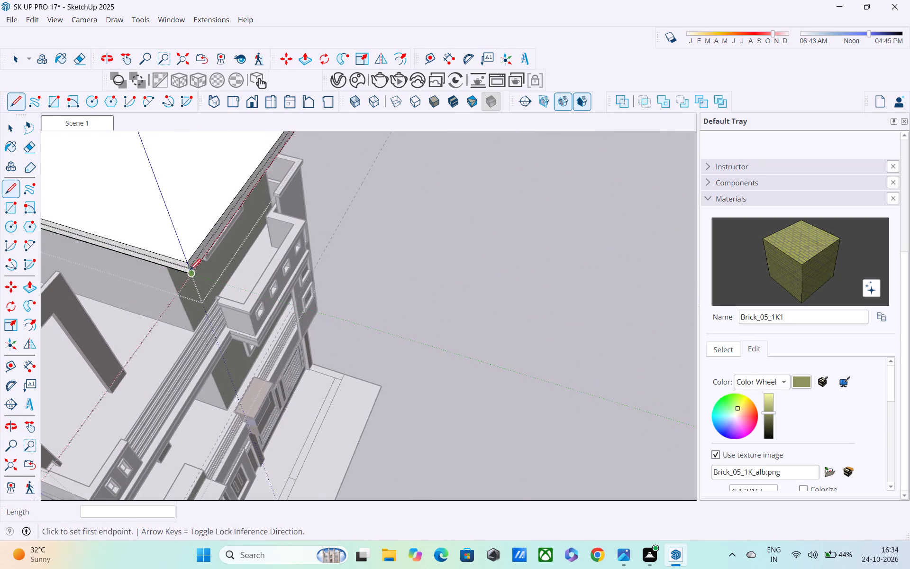
middle_click_drag(191, 271, 335, 370)
middle_click_drag(355, 367, 230, 219)
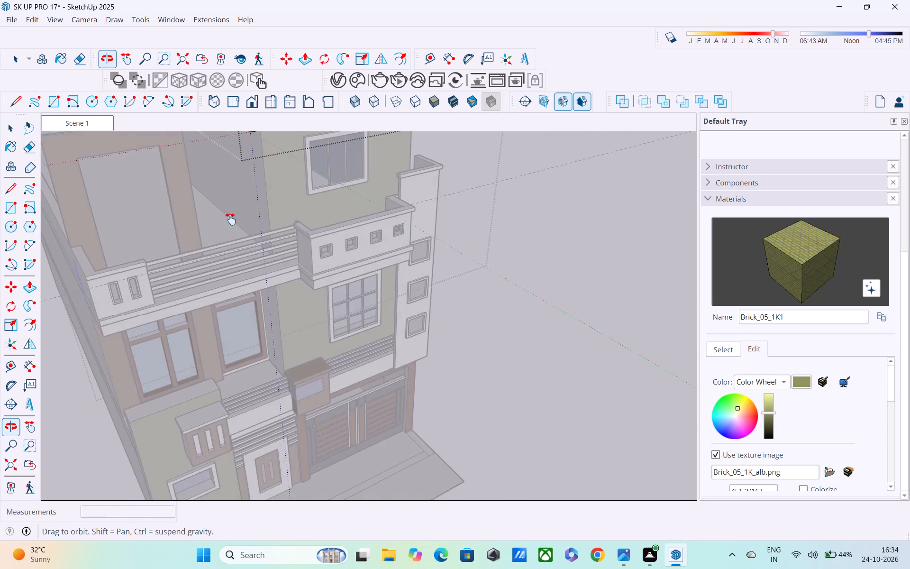
middle_click_drag(230, 219, 274, 346)
scroll(312, 311, "up", 2)
left_click(314, 309)
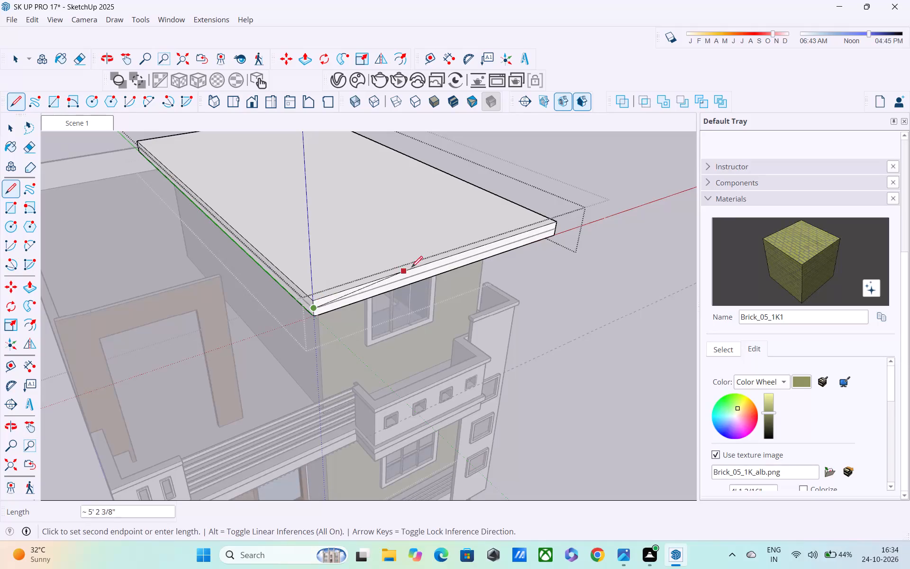
middle_click_drag(425, 260, 343, 233)
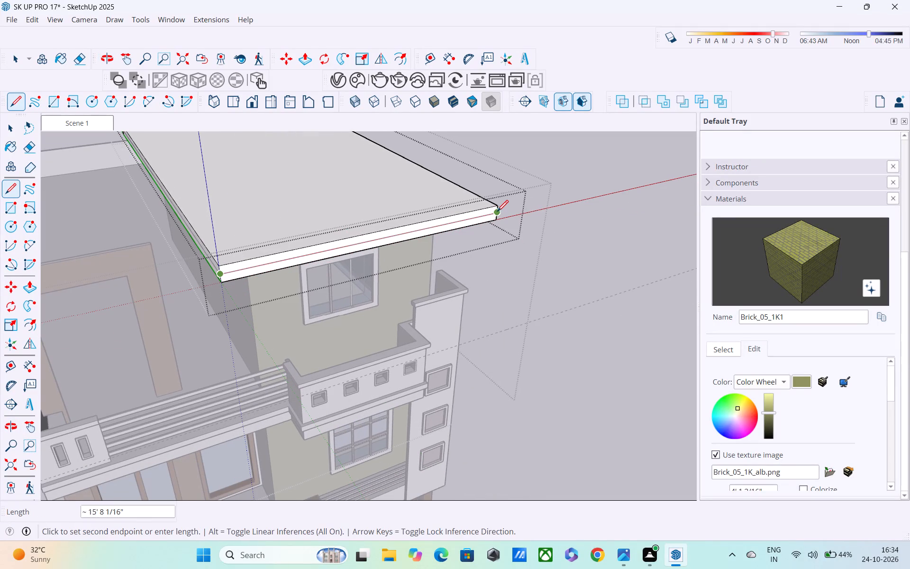
left_click(499, 212)
middle_click_drag(498, 220, 443, 195)
key("space")
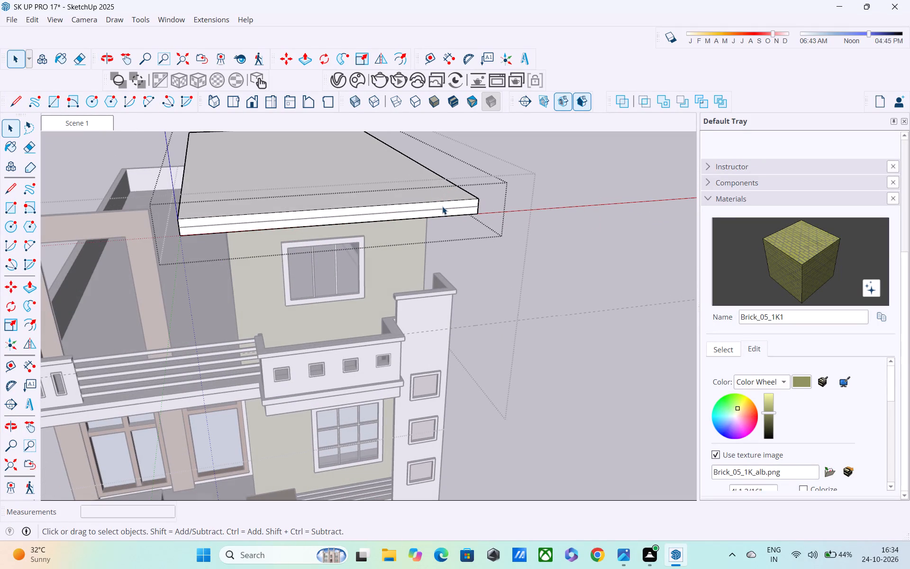
Push/Pull the upper band of the roof slab's front fascia outward by 1".
key("p")
left_click(440, 203)
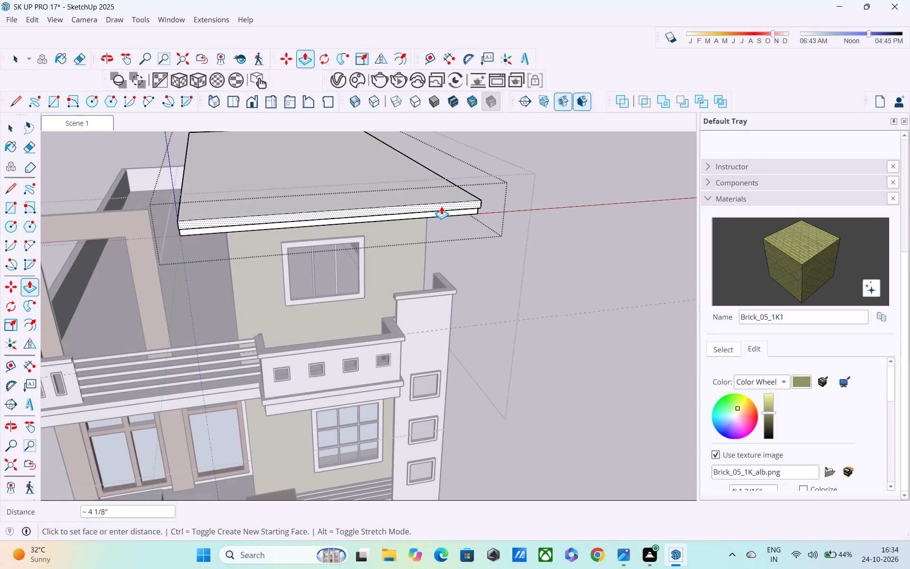
type("1\"")
key("Return")
Repeat the 1" outward Push/Pull on the upper fascia band along both long sides of the roof slab.
middle_click_drag(321, 206, 335, 209)
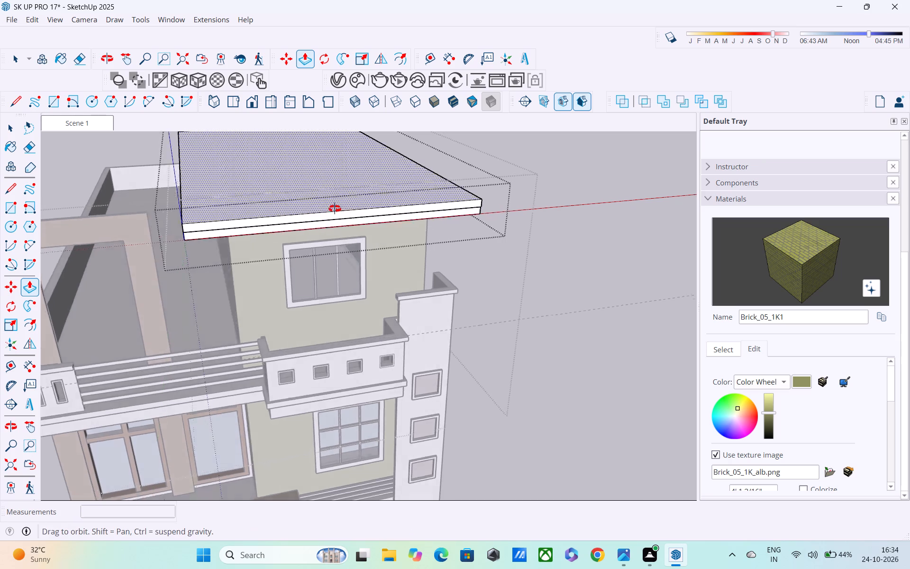
middle_click_drag(335, 209, 505, 200)
double_click(337, 241)
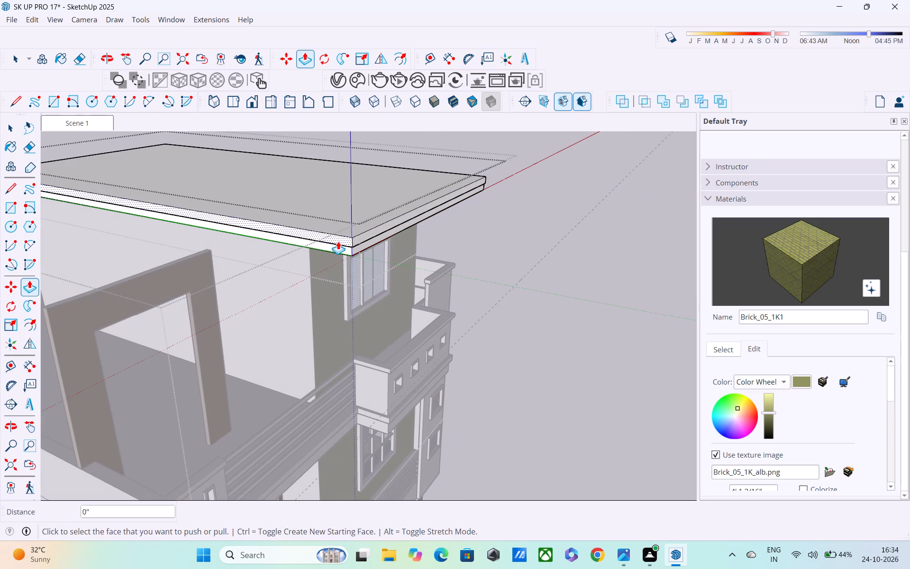
middle_click_drag(337, 242, 159, 273)
scroll(390, 249, "down", 3)
middle_click_drag(449, 267, 438, 339)
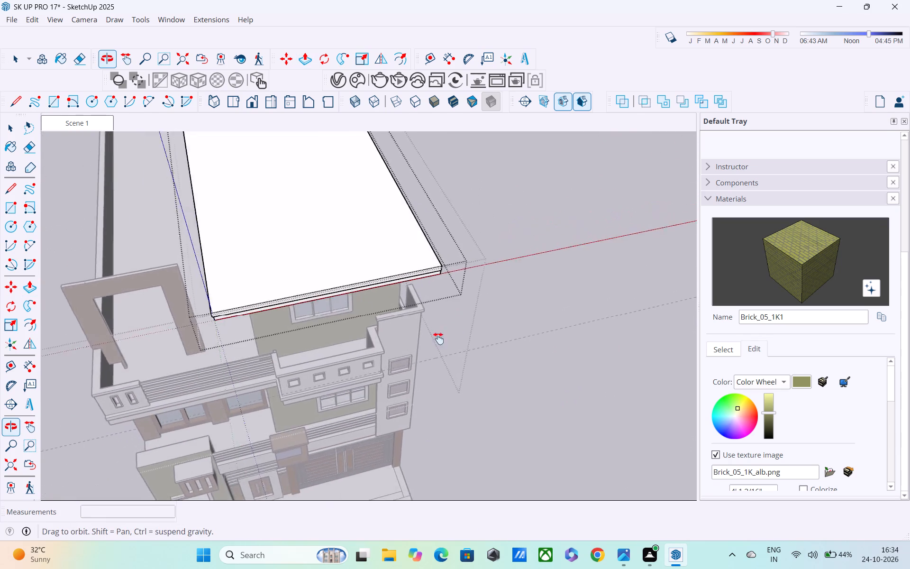
middle_click_drag(438, 339, 307, 349)
middle_click_drag(333, 341, 648, 376, "shift")
middle_click_drag(562, 367, 200, 300)
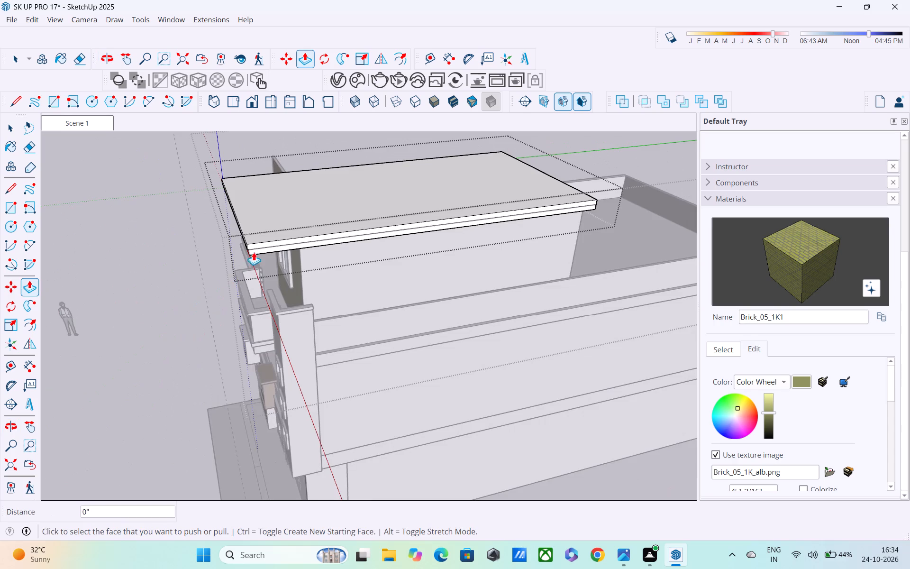
scroll(266, 239, "up", 4)
double_click(273, 245)
Repeat the 1" outward Push/Pull on the upper band of the roof slab's rear fascia.
middle_click_drag(309, 255, 309, 255)
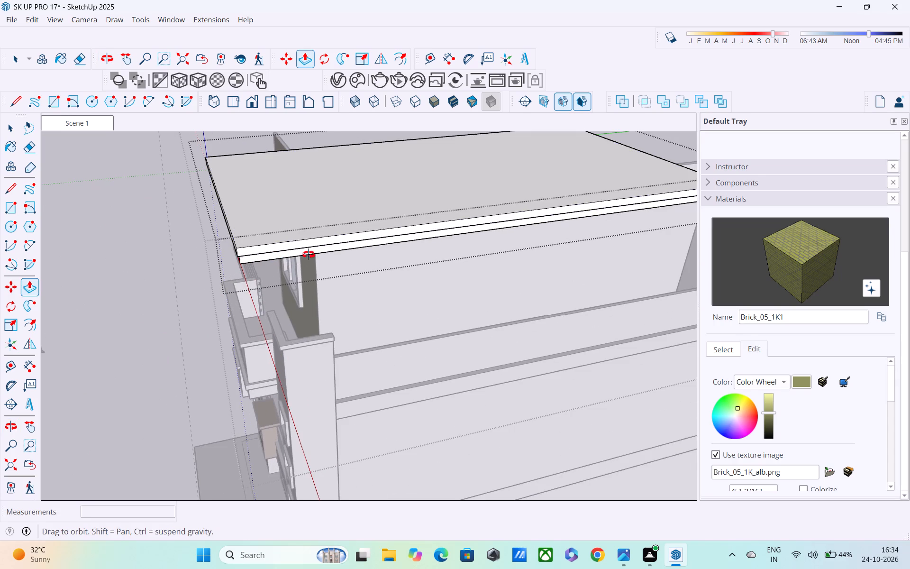
middle_click_drag(309, 255, 107, 246)
scroll(322, 255, "down", 1)
middle_click_drag(234, 257, 195, 258)
middle_click_drag(519, 294, 506, 292)
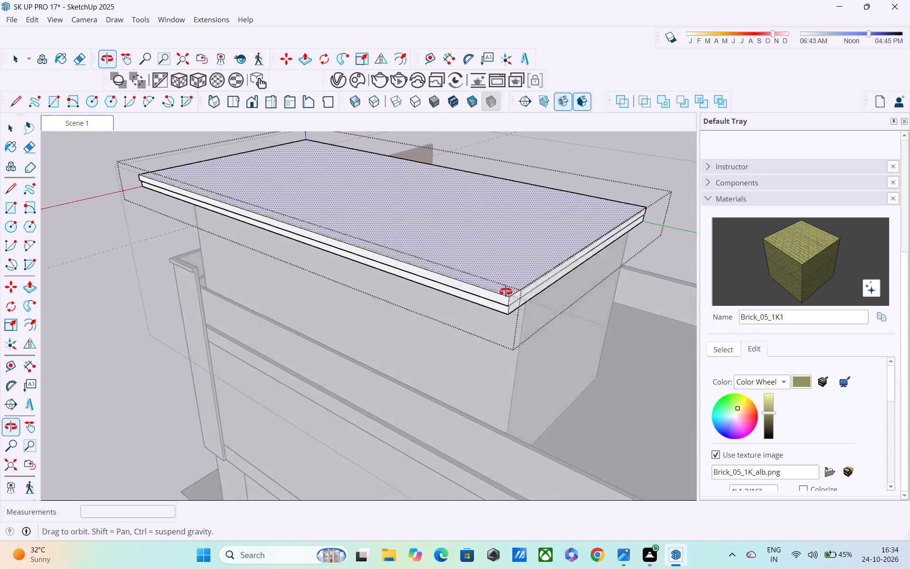
middle_click_drag(506, 292, 412, 271)
double_click(377, 249)
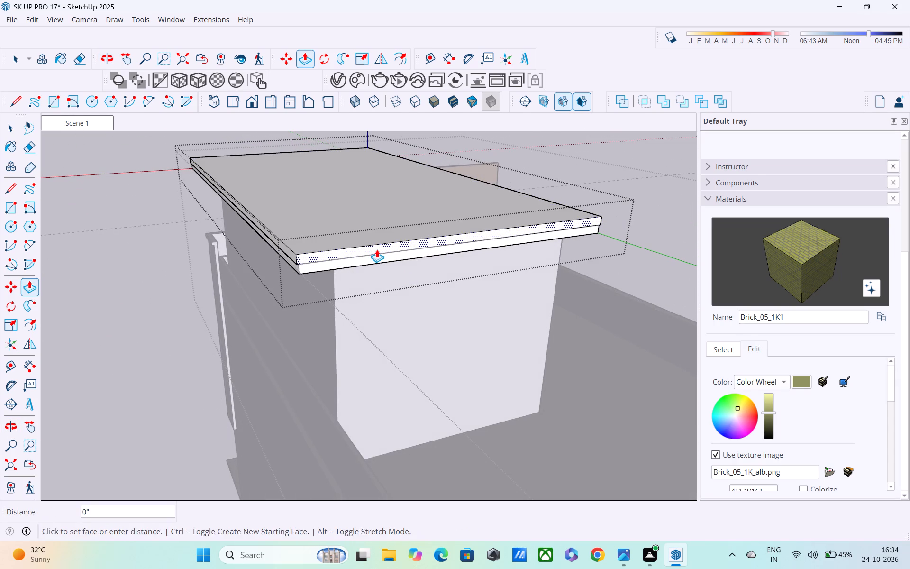
Paint the upper fascia band with the Brick_21_1K material on the slab's front and the long side opposite the wooden frame.
middle_click_drag(380, 253, 639, 229)
scroll(639, 229, "up", 1)
left_click(725, 351)
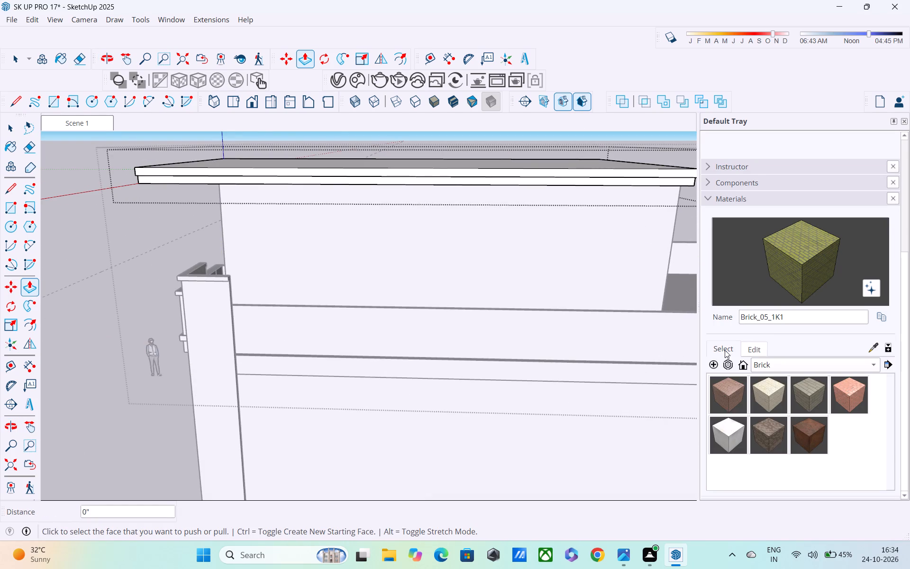
left_click(817, 431)
middle_click_drag(551, 421, 796, 433)
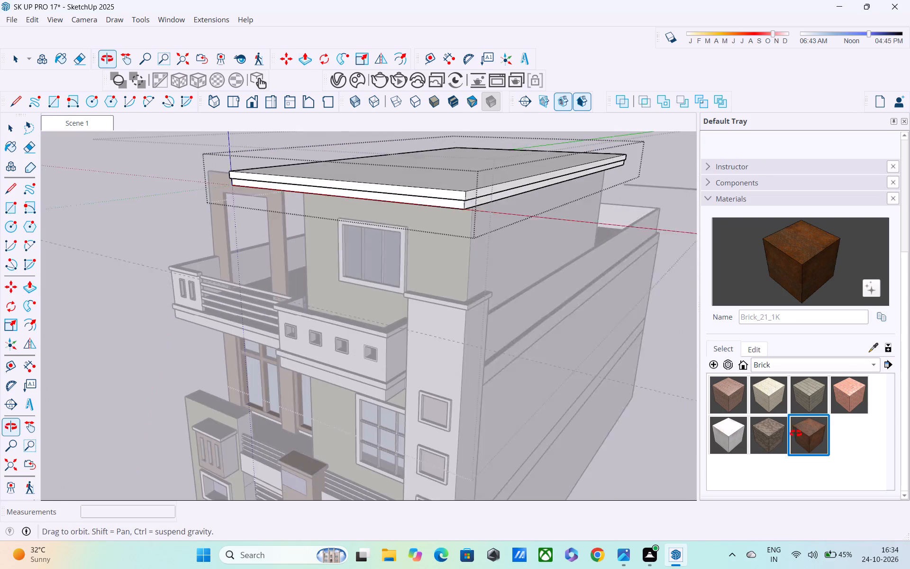
middle_click_drag(796, 433, 796, 432)
middle_click_drag(672, 345, 657, 470, "shift")
middle_click_drag(501, 496, 546, 361)
scroll(478, 293, "up", 2)
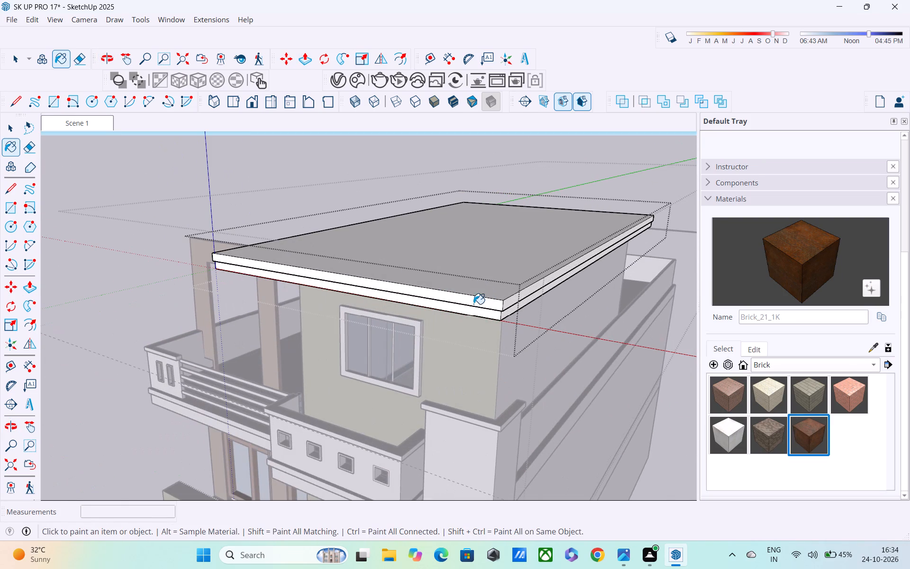
left_click(474, 299)
left_click(527, 295)
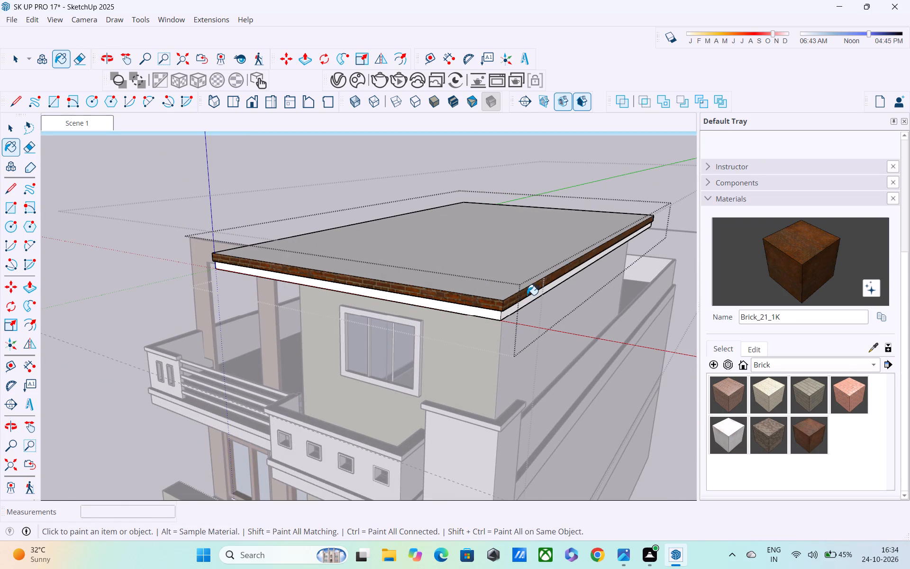
Paint the upper band of the roof slab's rear fascia with Brick_21_1K, undoing any misplaced fill.
middle_click_drag(577, 330, 465, 283)
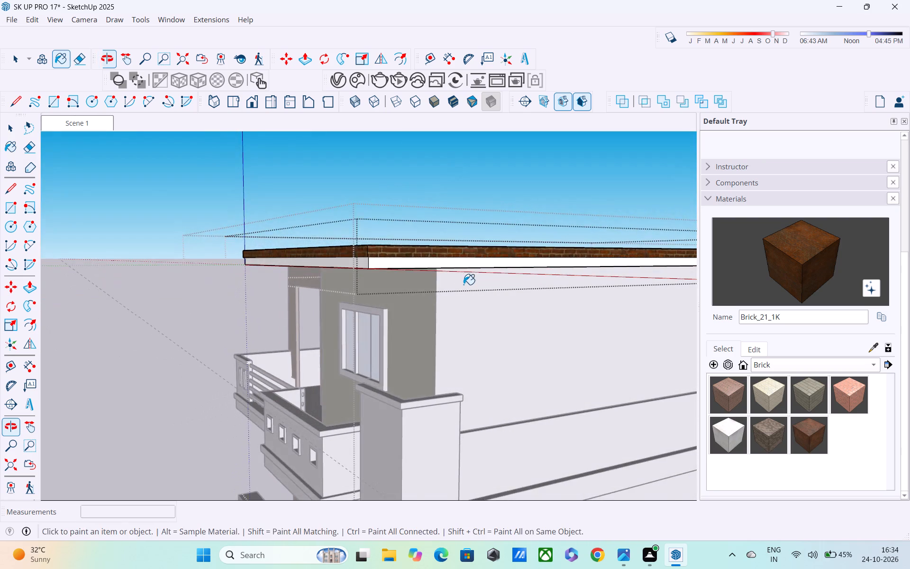
scroll(464, 284, "down", 4)
middle_click_drag(590, 284, 232, 338)
scroll(589, 284, "up", 1, "shift")
middle_click_drag(539, 238, 170, 272)
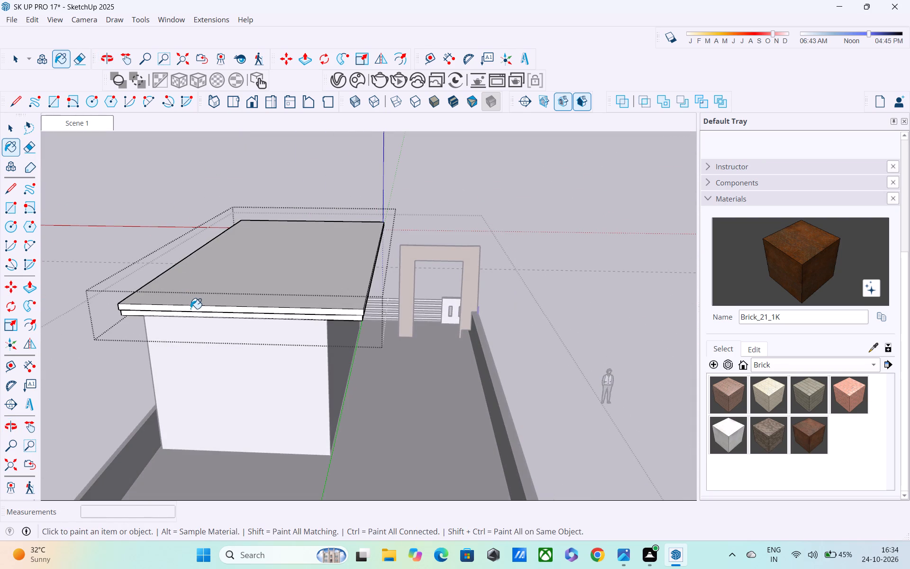
left_click(196, 304)
key("ctrl+z")
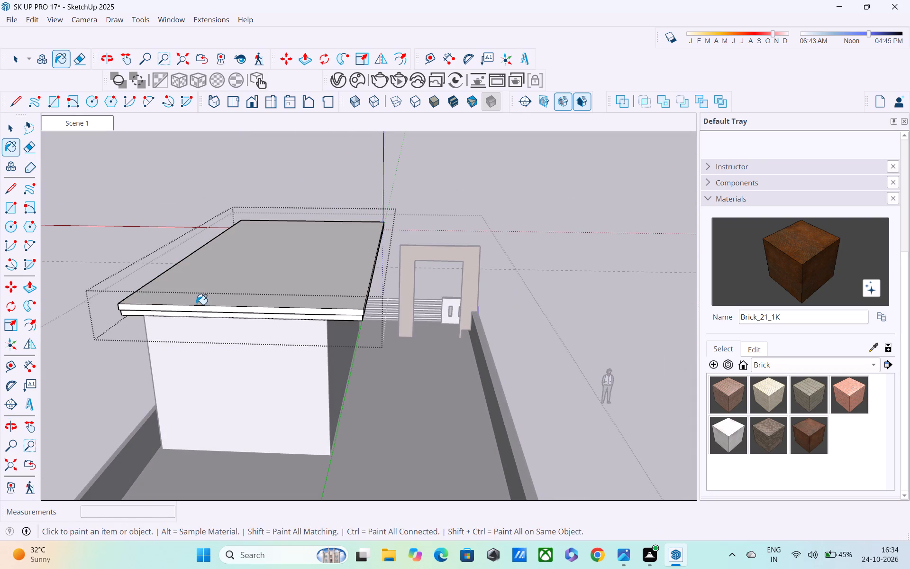
left_click(202, 307)
Paint the upper band on the slab's long side facing the wooden frame with Brick_21_1K, and leave the group.
middle_click_drag(331, 312, 215, 288)
scroll(236, 250, "up", 2)
left_click(227, 240)
scroll(288, 241, "up", 1)
middle_click_drag(294, 241, 82, 257)
key("space")
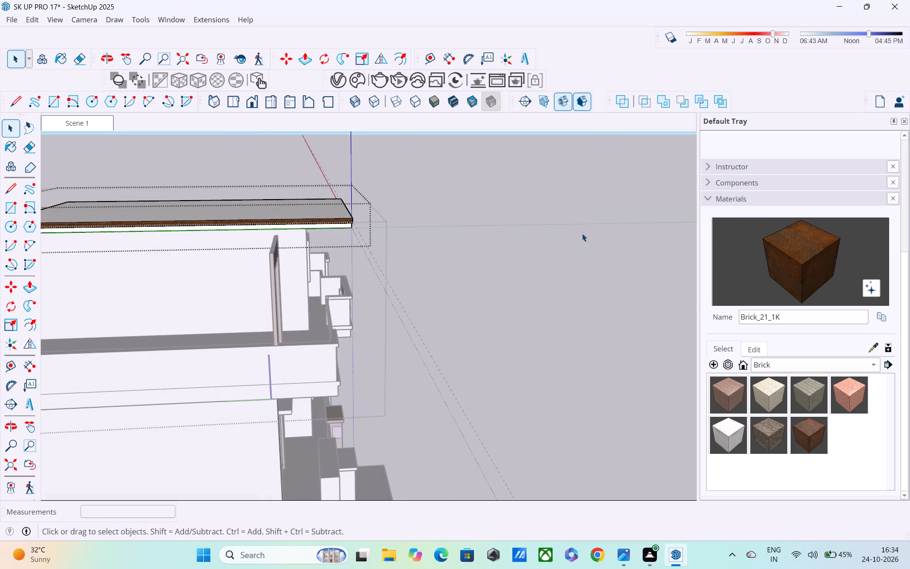
left_click(582, 233)
middle_click_drag(573, 266, 294, 229)
scroll(402, 222, "down", 4)
left_click(537, 226)
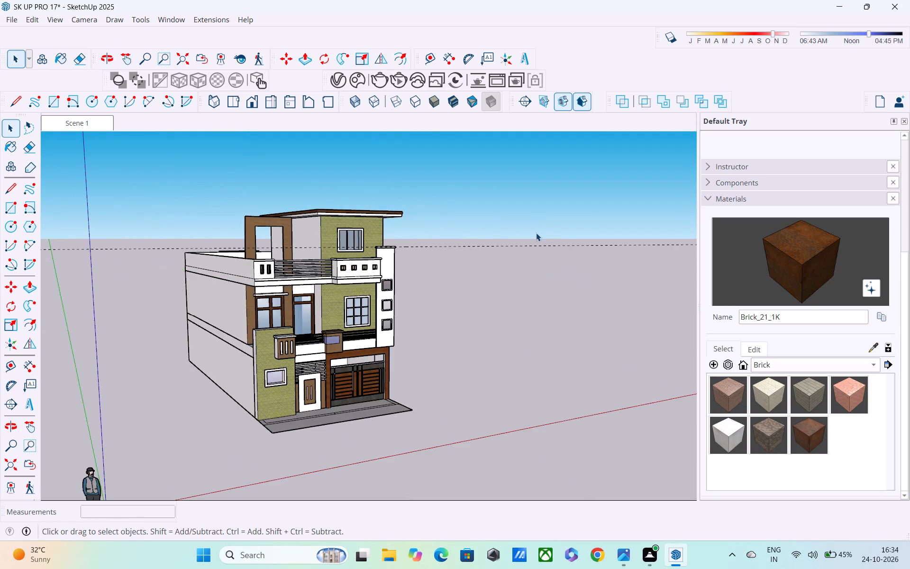
Paint the front face of the tall façade pillar with the three square openings in Plywood_01_1K from the Wood collection.
middle_click_drag(536, 233, 345, 234)
scroll(421, 237, "up", 5)
middle_click_drag(404, 255, 390, 244)
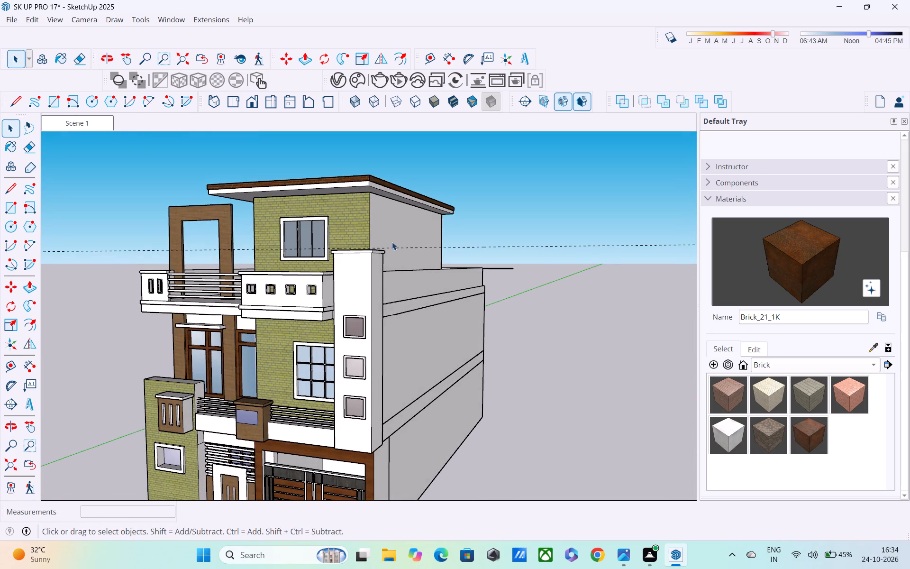
scroll(392, 242, "down", 3)
middle_click_drag(407, 252, 426, 222)
scroll(396, 289, "up", 3)
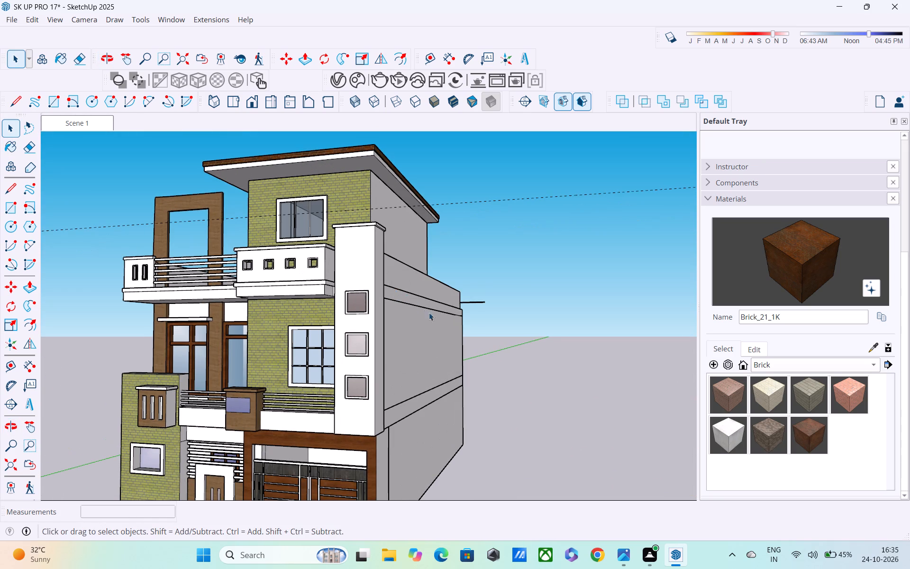
left_click(795, 367)
left_click(781, 479)
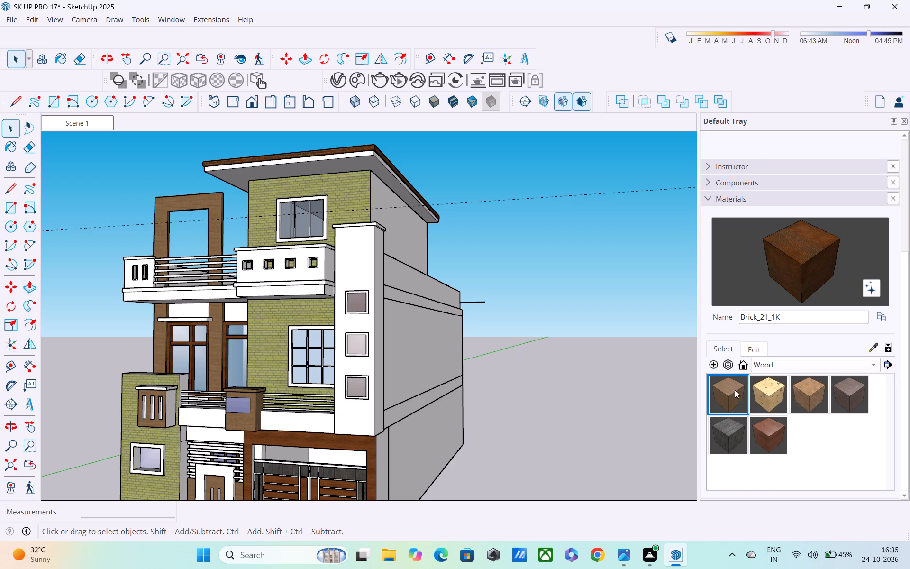
left_click(735, 390)
left_click(358, 264)
Paint the outer side face of the same tall pillar with Plywood_01_1K.
middle_click_drag(377, 279, 317, 290)
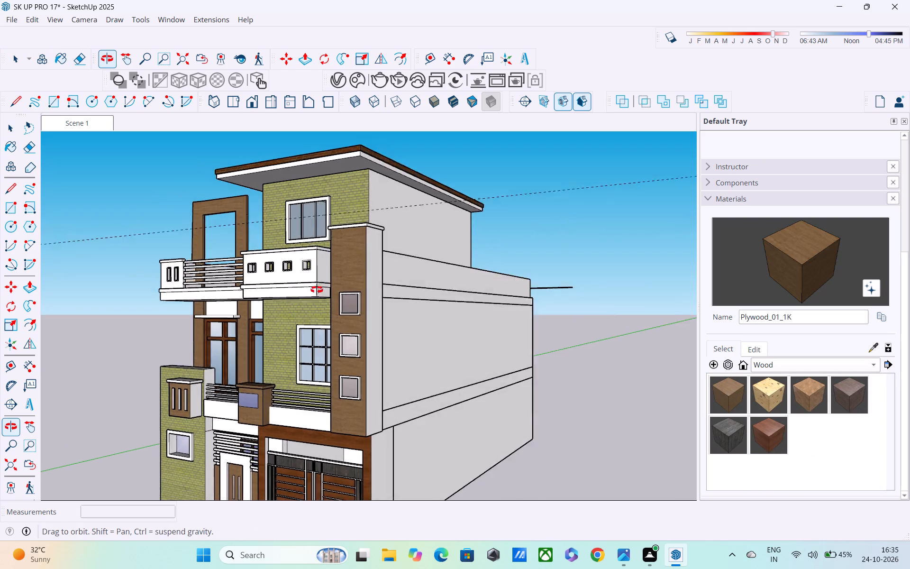
middle_click_drag(317, 290, 293, 296)
scroll(339, 286, "up", 2)
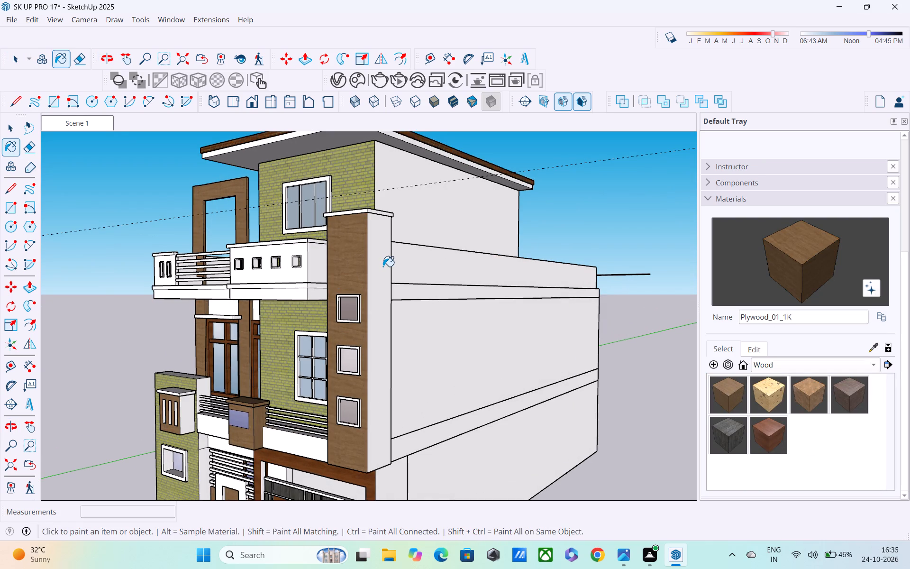
left_click(377, 265)
scroll(382, 286, "up", 1)
middle_click_drag(391, 301, 733, 292)
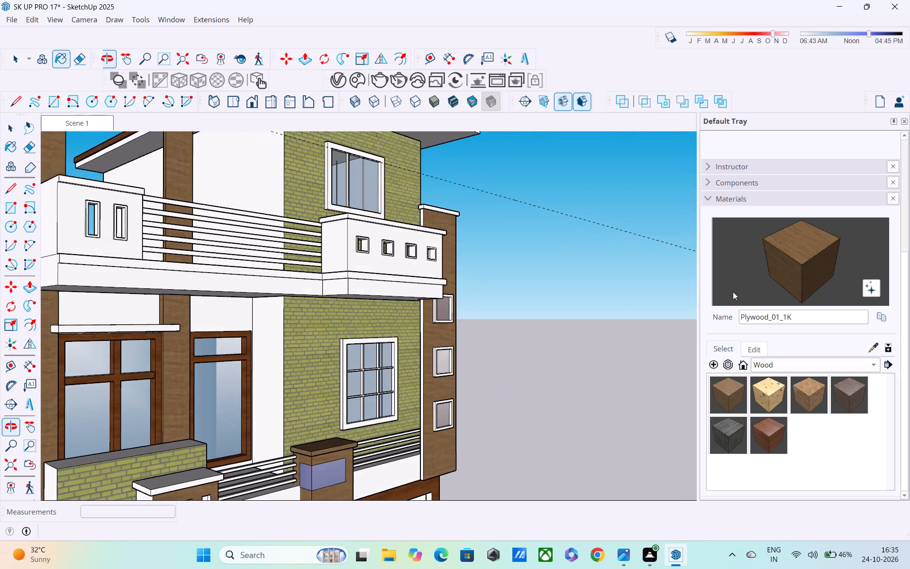
Paint the inner side face of the tall pillar, beside the brick wall, in Plywood_01_1K.
scroll(380, 385, "up", 2)
middle_click_drag(450, 369, 574, 367)
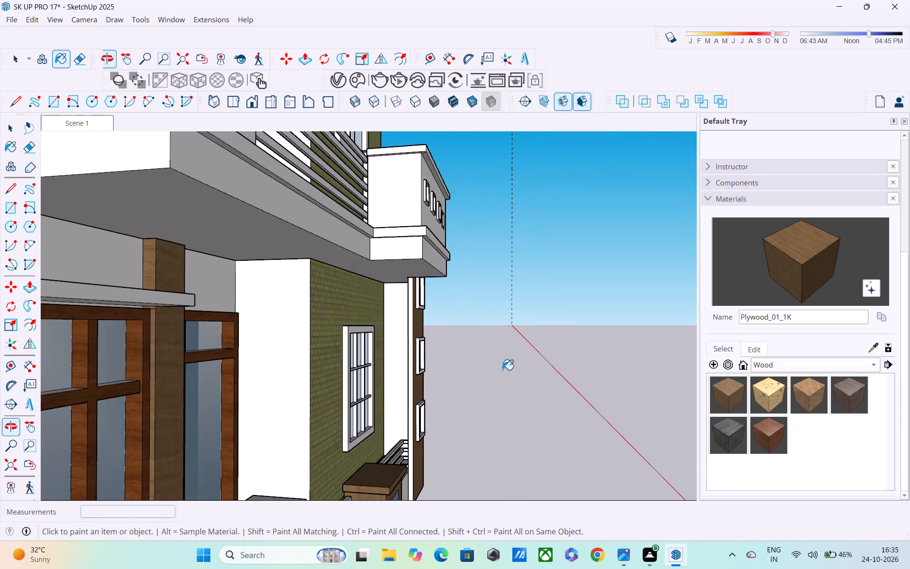
scroll(418, 373, "up", 3)
left_click(407, 340)
Examine the façade's finishes from several angles, from the roof down to the entrance door and garage gate.
middle_click_drag(412, 354, 281, 347)
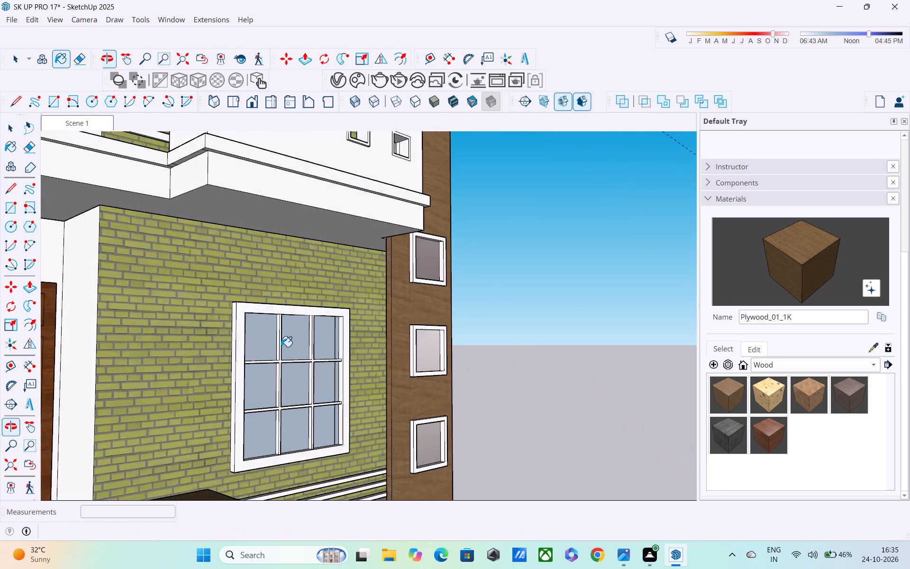
scroll(281, 347, "down", 7)
middle_click_drag(372, 423, 321, 415)
scroll(321, 415, "down", 3)
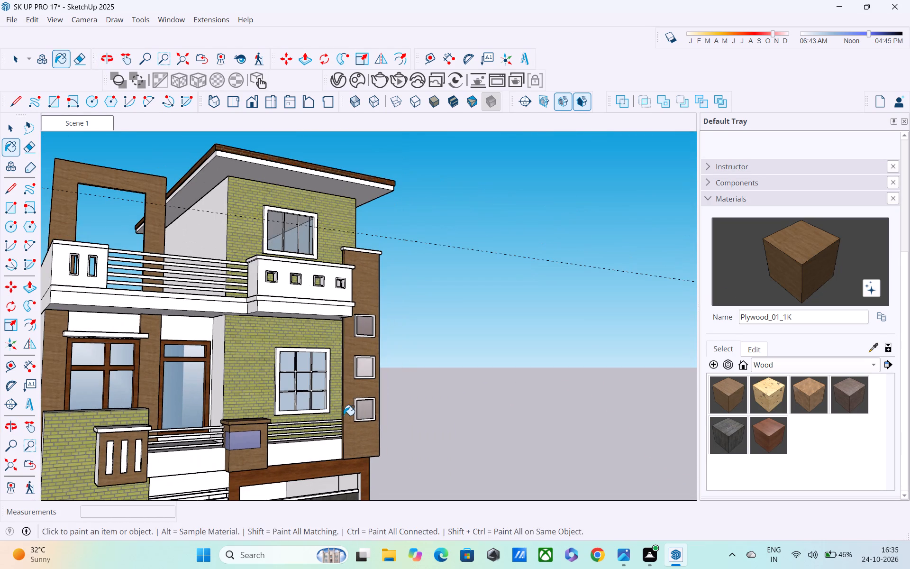
middle_click_drag(345, 415, 501, 399)
scroll(501, 398, "down", 2)
middle_click_drag(500, 398, 527, 403)
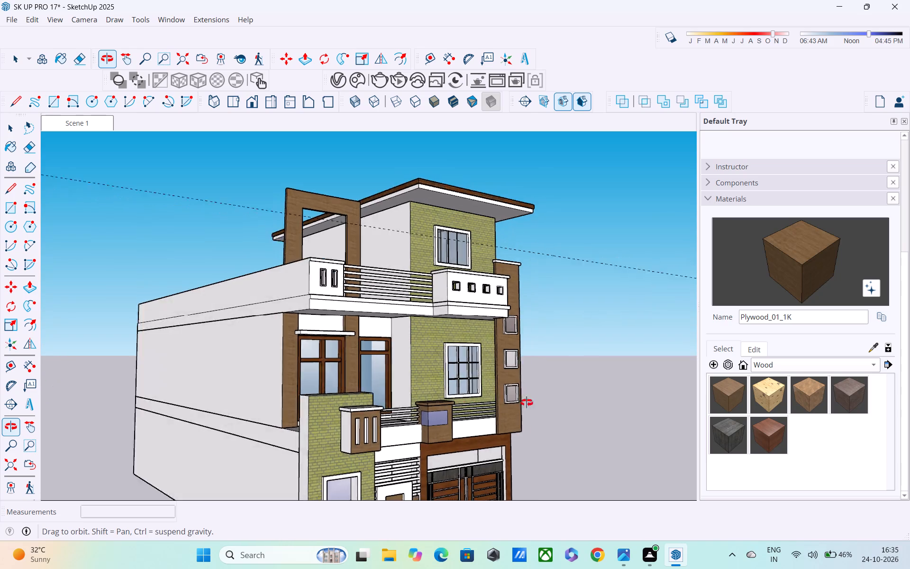
middle_click_drag(527, 403, 455, 433)
scroll(431, 431, "down", 1)
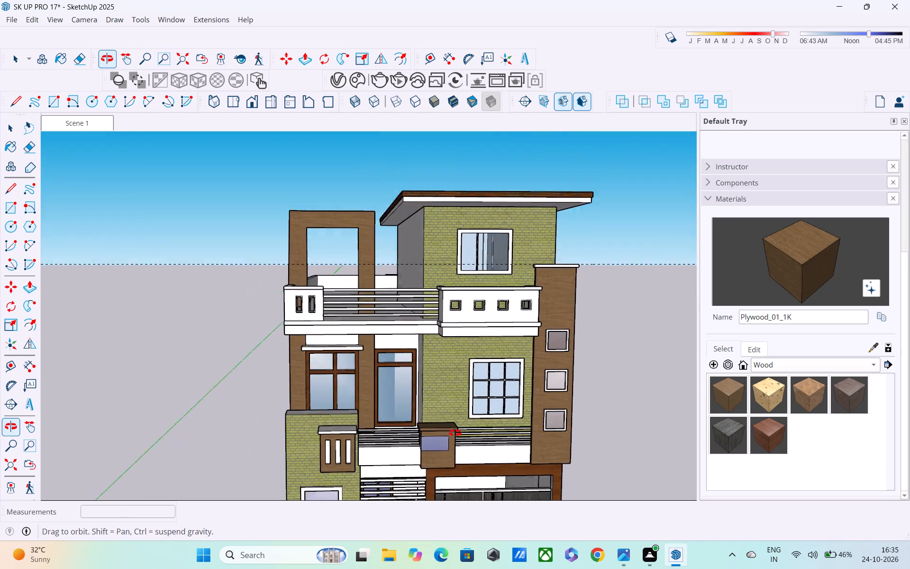
middle_click_drag(455, 433, 433, 482)
scroll(433, 482, "down", 3)
middle_click_drag(459, 481, 426, 500)
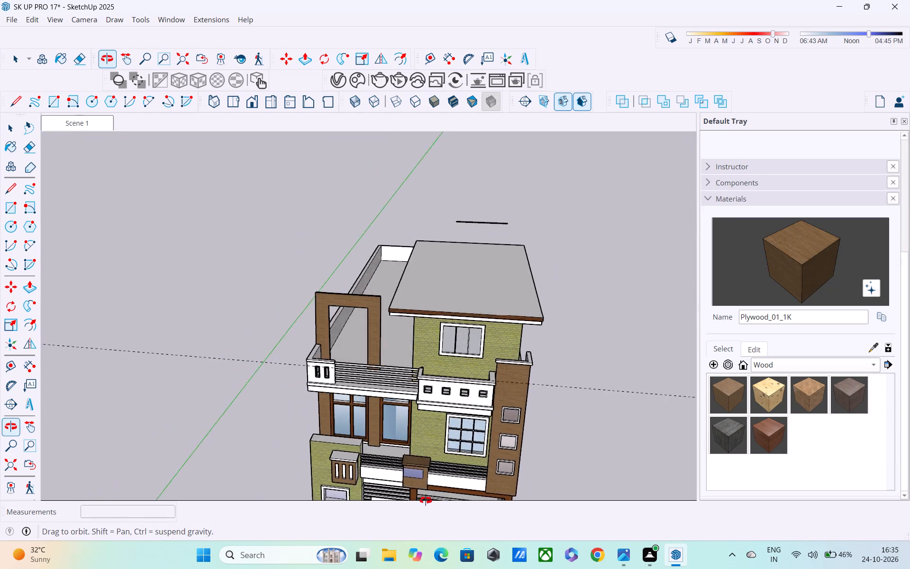
middle_click_drag(426, 500, 400, 476)
middle_click_drag(385, 449, 396, 337)
scroll(408, 395, "down", 1, "shift")
middle_click_drag(410, 425, 409, 280, "shift")
scroll(410, 280, "down", 5)
middle_click_drag(419, 300, 433, 366)
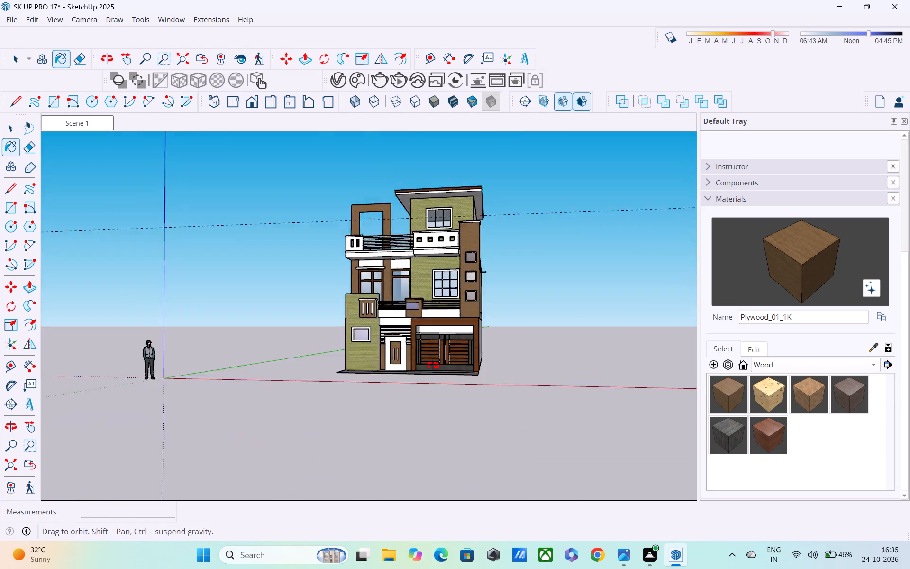
middle_click_drag(433, 366, 433, 413)
scroll(454, 358, "up", 11)
middle_click_drag(436, 385, 415, 344)
scroll(416, 347, "up", 2)
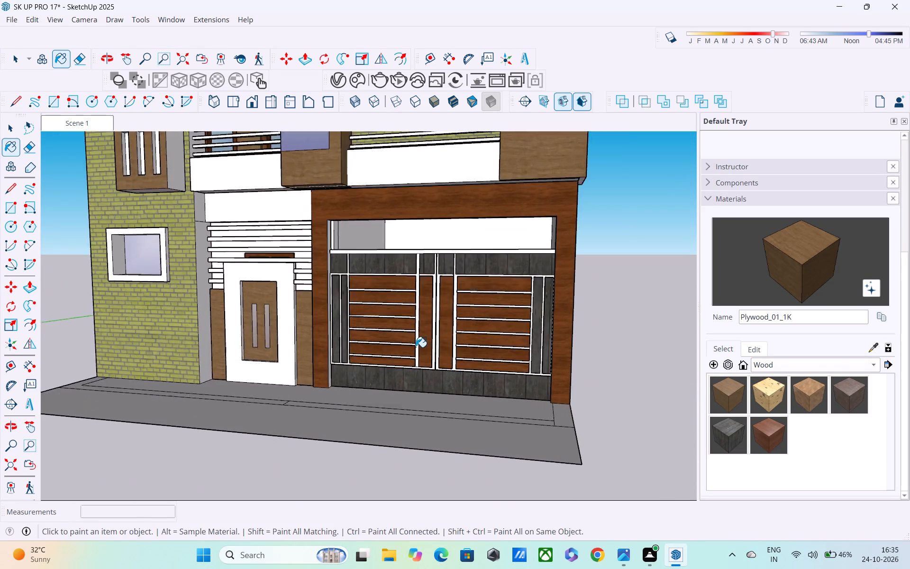
scroll(416, 347, "up", 2)
middle_click_drag(415, 354, 420, 340)
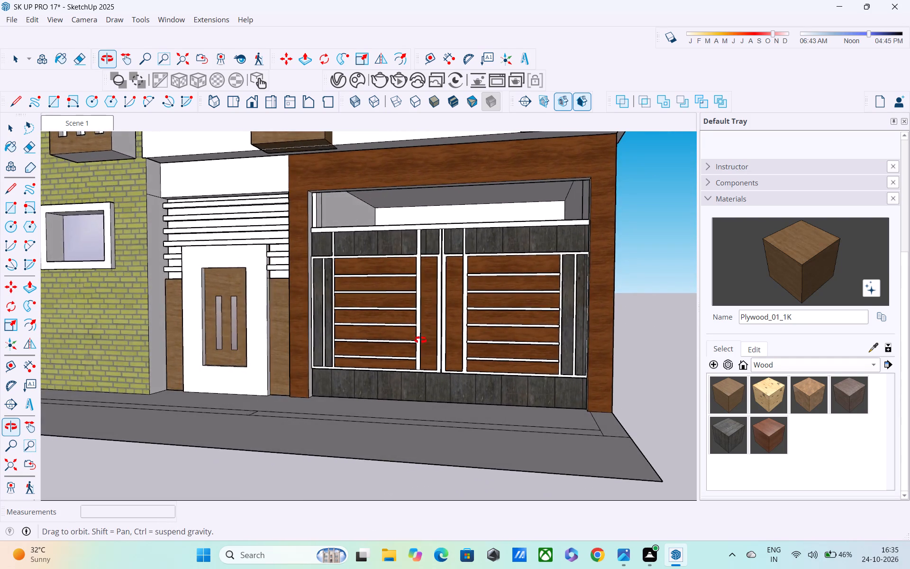
middle_click_drag(420, 340, 500, 338)
scroll(500, 338, "down", 3)
middle_click_drag(500, 338, 510, 359)
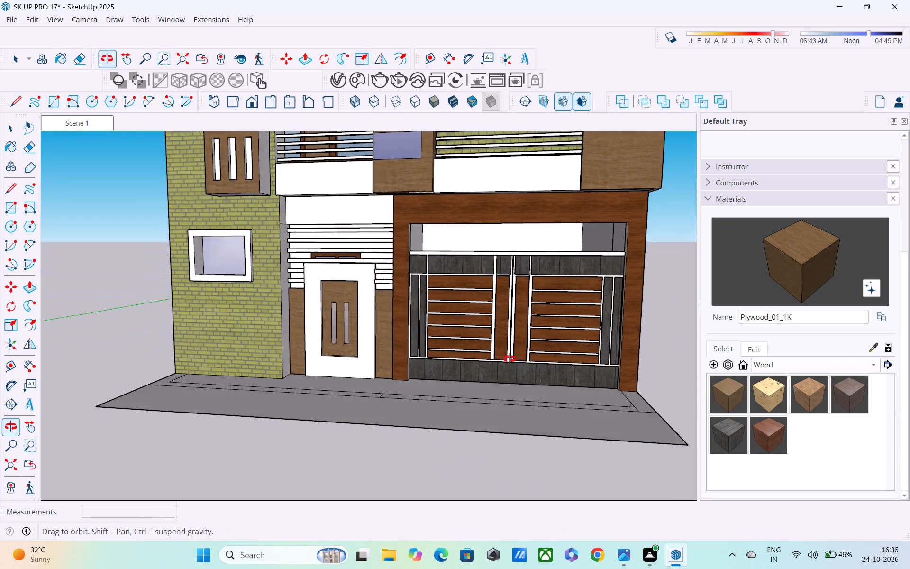
middle_click_drag(510, 359, 512, 361)
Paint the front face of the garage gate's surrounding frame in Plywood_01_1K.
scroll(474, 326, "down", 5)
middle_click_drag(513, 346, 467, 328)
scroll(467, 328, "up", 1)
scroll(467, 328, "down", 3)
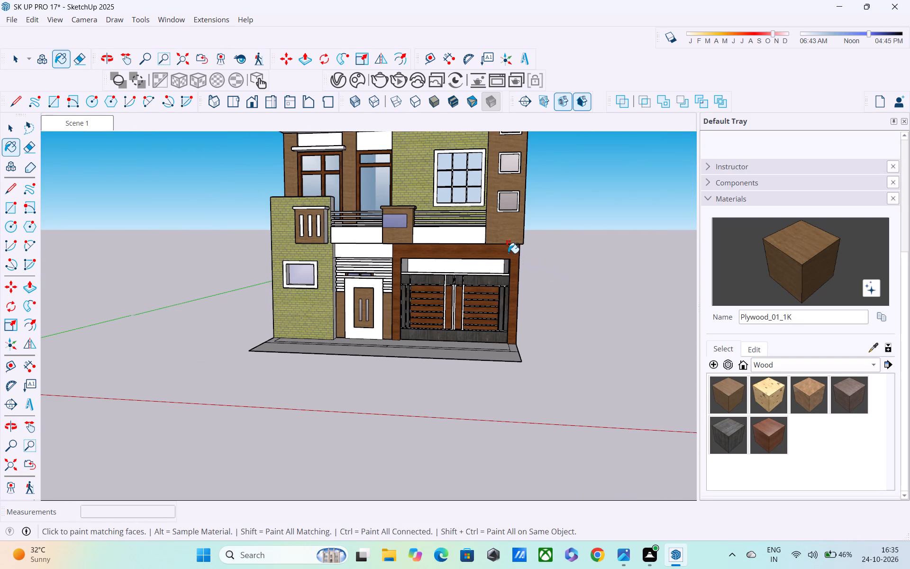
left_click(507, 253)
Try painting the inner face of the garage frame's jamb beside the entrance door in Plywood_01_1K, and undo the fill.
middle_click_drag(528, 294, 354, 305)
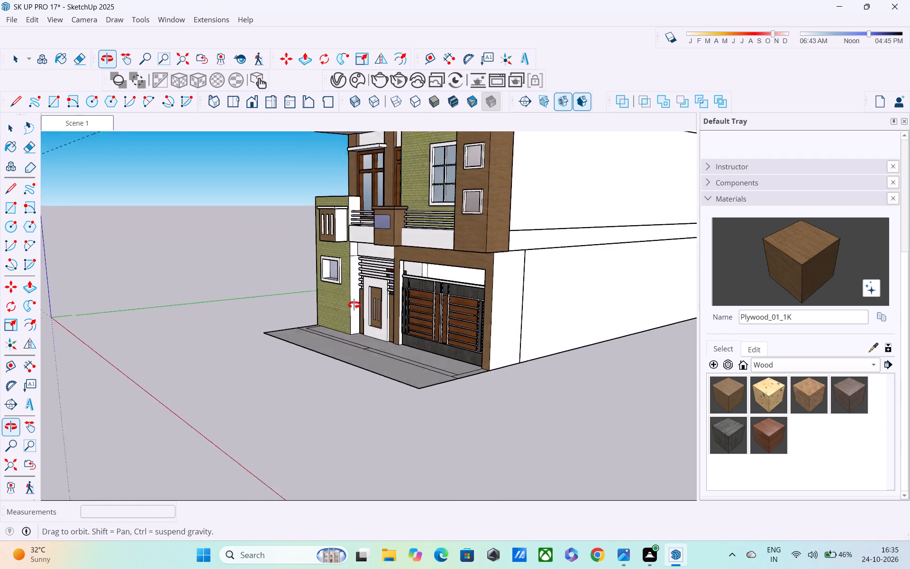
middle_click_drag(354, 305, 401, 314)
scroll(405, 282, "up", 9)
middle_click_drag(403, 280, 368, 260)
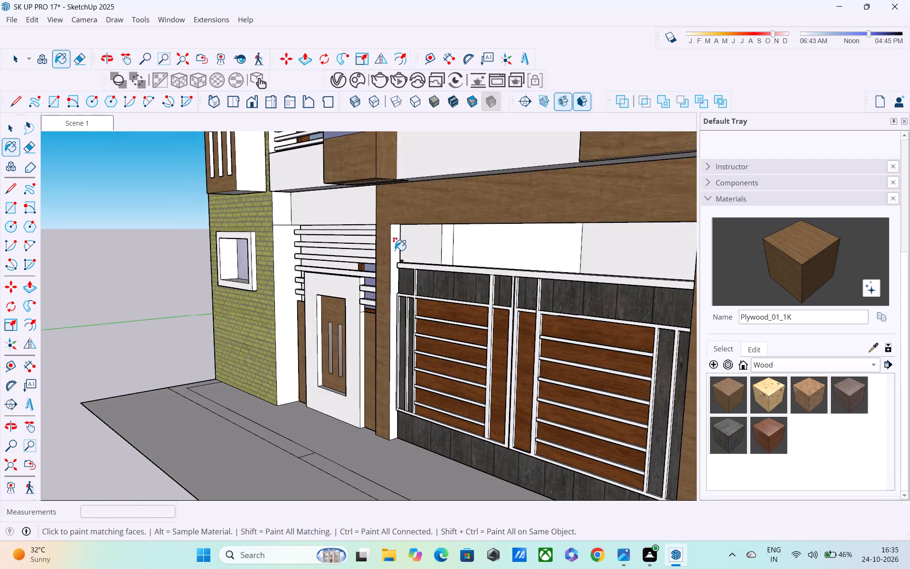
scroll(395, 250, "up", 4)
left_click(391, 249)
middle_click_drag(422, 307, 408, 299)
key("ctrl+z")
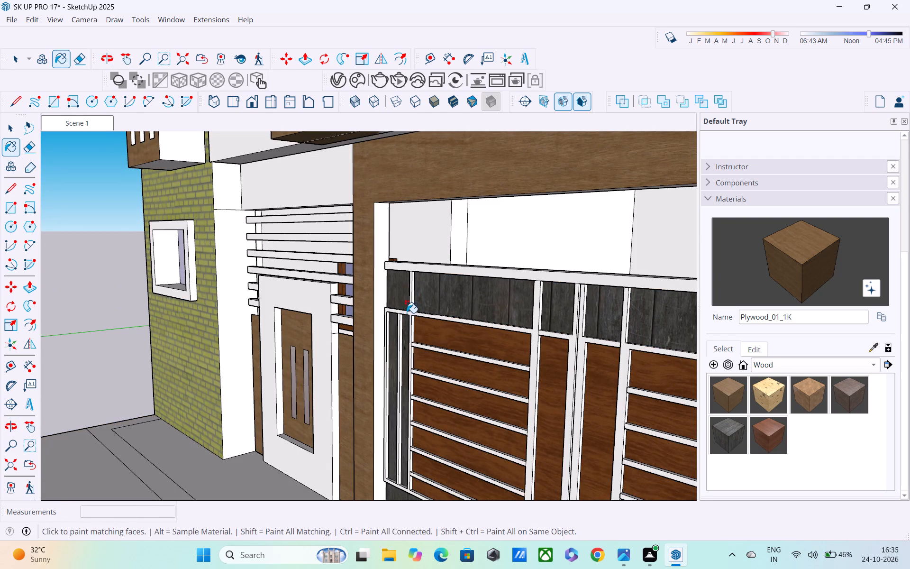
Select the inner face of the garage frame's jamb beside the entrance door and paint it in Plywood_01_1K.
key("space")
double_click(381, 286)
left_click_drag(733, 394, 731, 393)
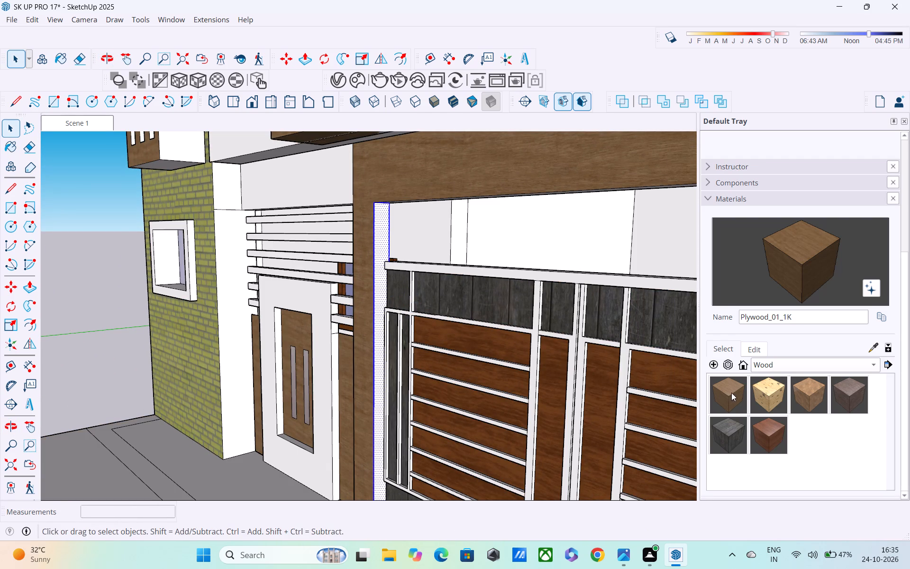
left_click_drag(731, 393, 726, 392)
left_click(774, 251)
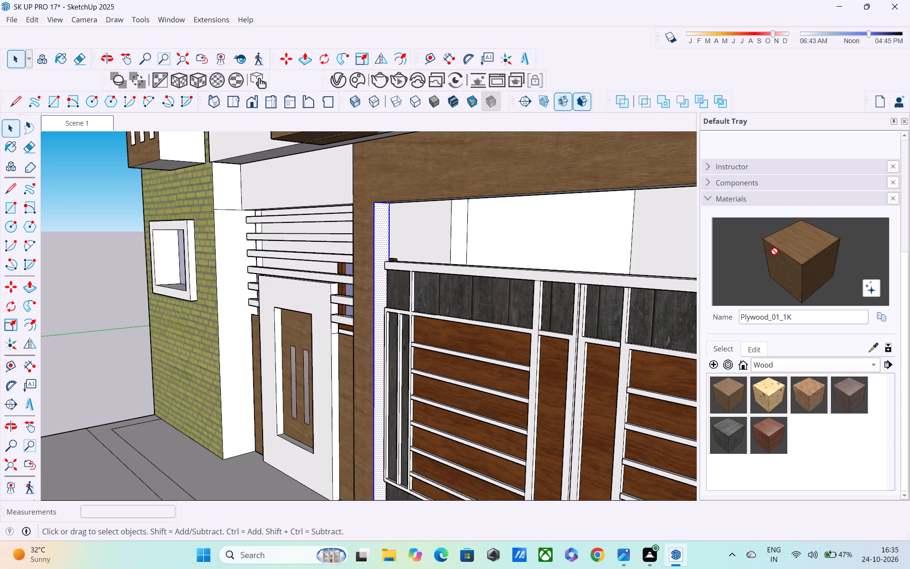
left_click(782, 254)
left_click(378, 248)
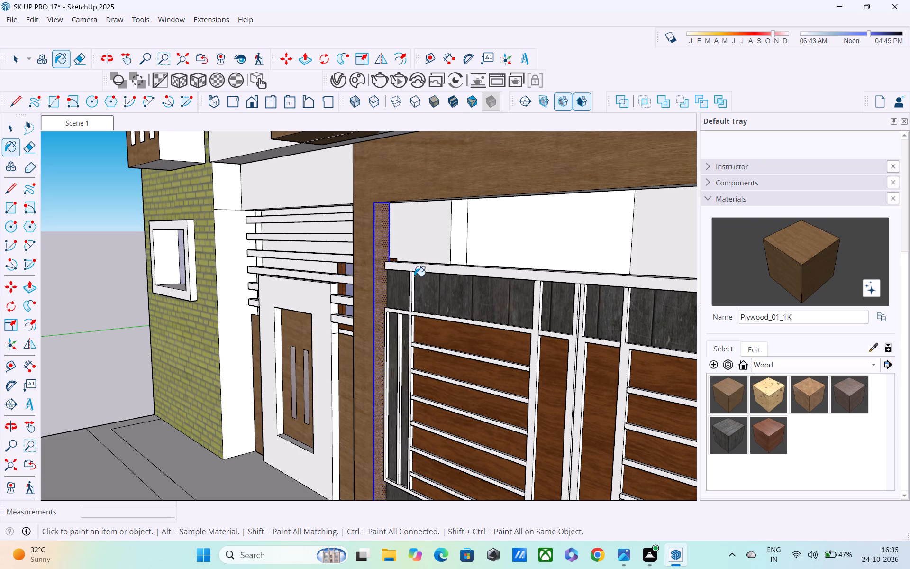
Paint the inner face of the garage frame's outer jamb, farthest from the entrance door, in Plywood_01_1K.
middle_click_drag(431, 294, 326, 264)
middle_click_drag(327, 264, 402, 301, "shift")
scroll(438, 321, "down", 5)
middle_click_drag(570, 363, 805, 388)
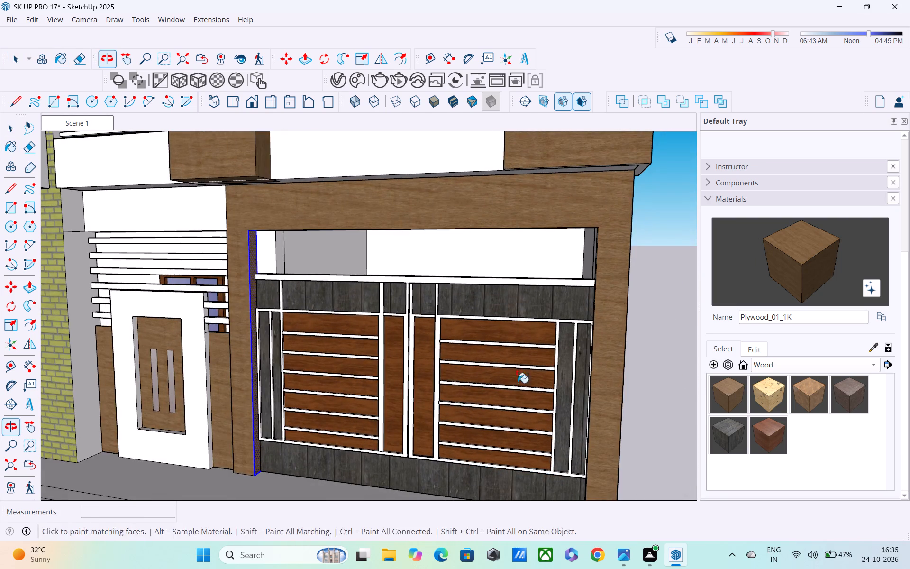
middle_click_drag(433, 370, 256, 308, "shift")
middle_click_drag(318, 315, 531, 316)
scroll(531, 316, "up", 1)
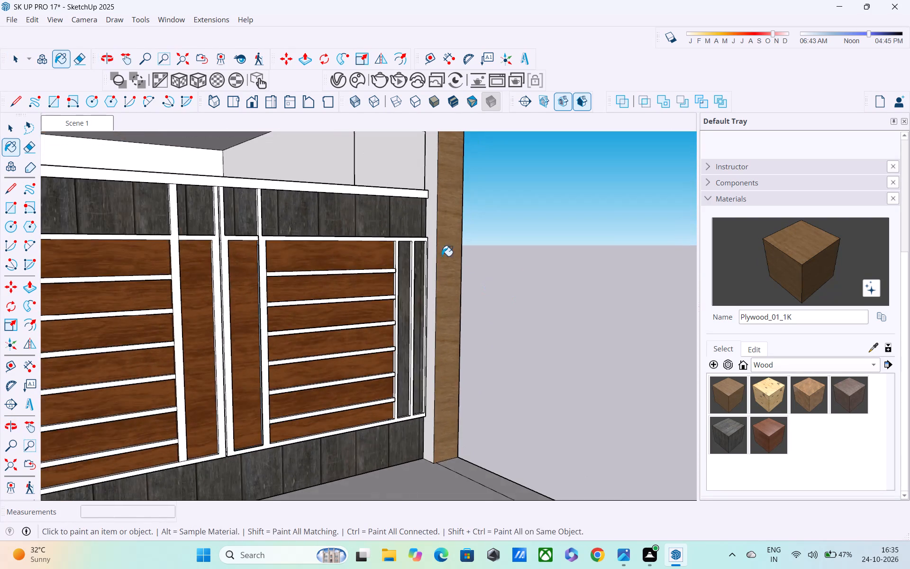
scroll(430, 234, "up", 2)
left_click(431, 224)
Paint the front face of the garage gate's surrounding frame in Wood_Veneer_15_1K.
scroll(437, 234, "down", 10)
middle_click_drag(455, 258, 340, 274)
scroll(343, 266, "down", 6)
scroll(421, 288, "down", 1)
middle_click_drag(421, 288, 376, 305)
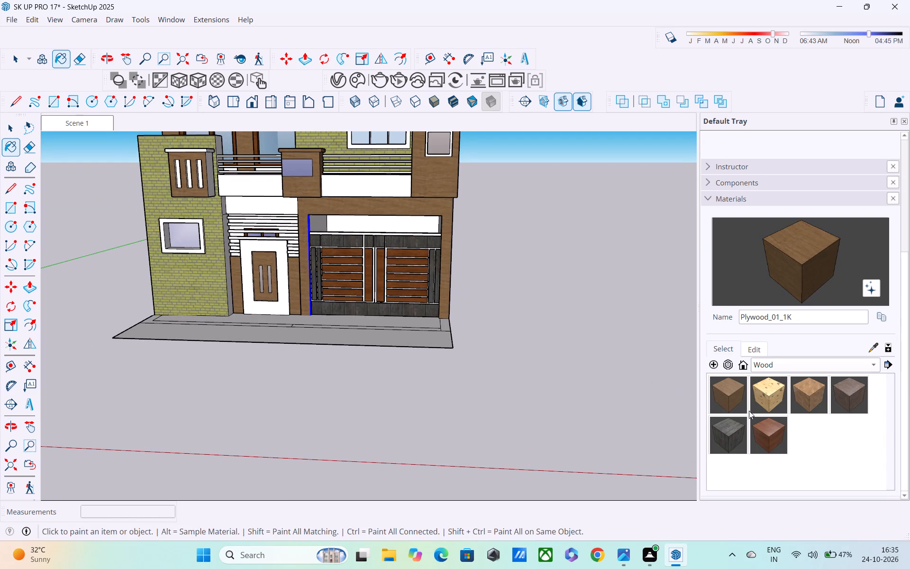
left_click(764, 429)
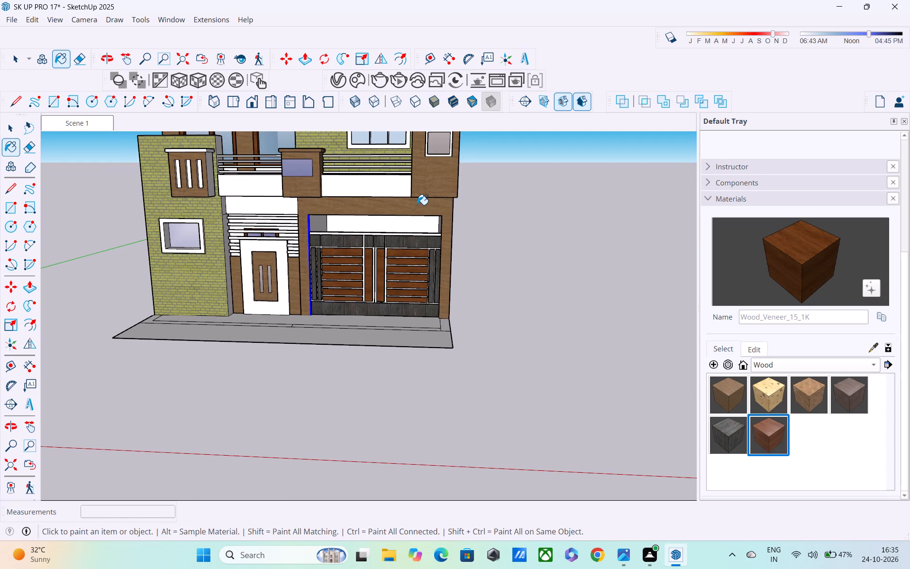
left_click(414, 207)
Paint the inner face of the garage frame's outer jamb in Wood_Veneer_15_1K.
middle_click_drag(445, 240, 311, 232)
scroll(336, 230, "up", 9)
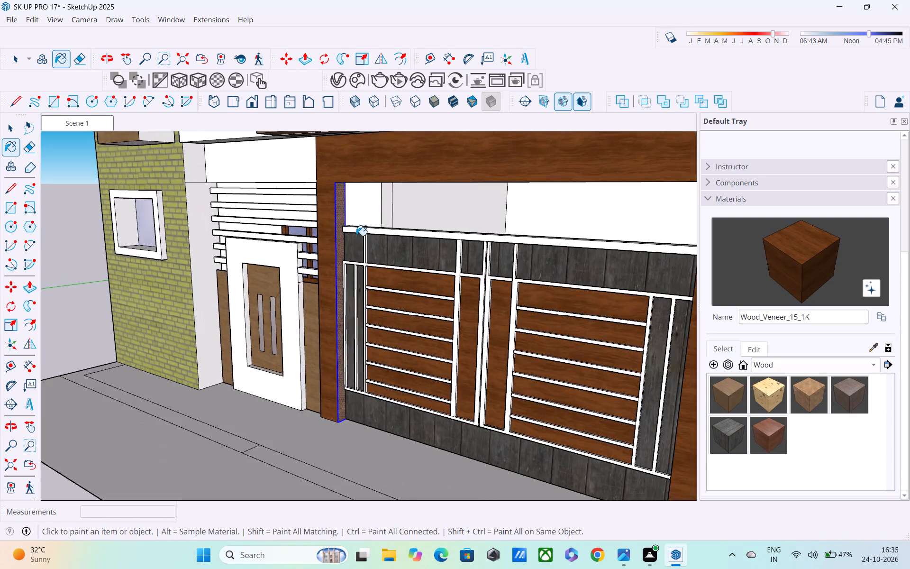
scroll(358, 236, "down", 4)
scroll(455, 259, "up", 1)
middle_click_drag(467, 264, 707, 240)
scroll(588, 238, "up", 4)
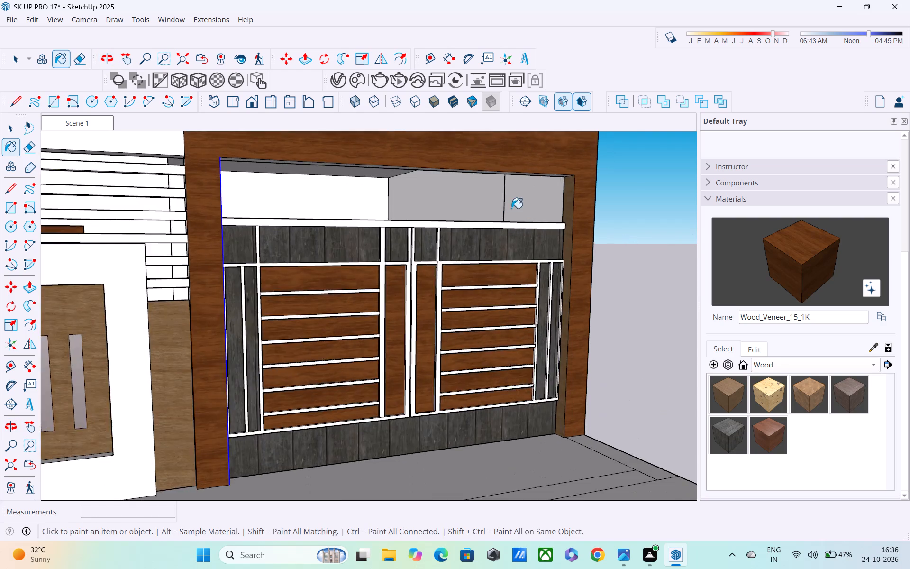
scroll(525, 208, "up", 4)
left_click(590, 196)
Paint the underside of the garage frame's top beam in Wood_Veneer_15_1K.
middle_click_drag(575, 174, 561, 130)
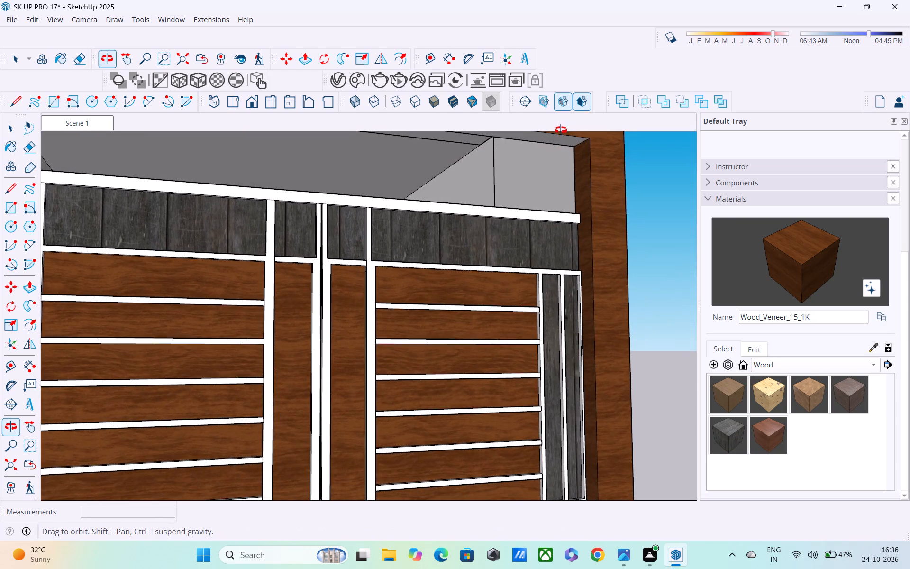
middle_click_drag(561, 130, 576, 268)
middle_click_drag(556, 312, 535, 237)
left_click(514, 256)
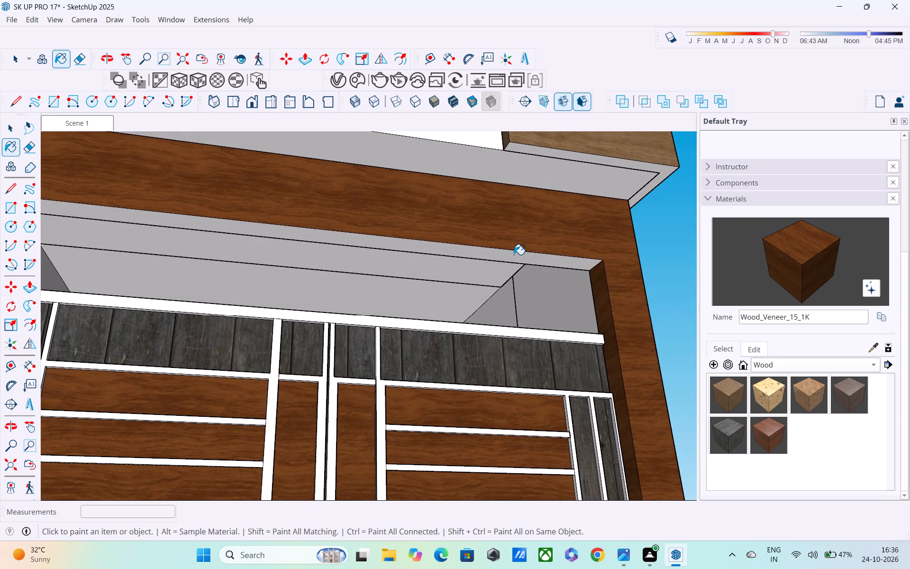
Paint the inner face of the garage frame's jamb beside the entrance door in Wood_Veneer_15_1K, and leave the Paint Bucket.
middle_click_drag(519, 262, 566, 279)
middle_click_drag(542, 285, 423, 301)
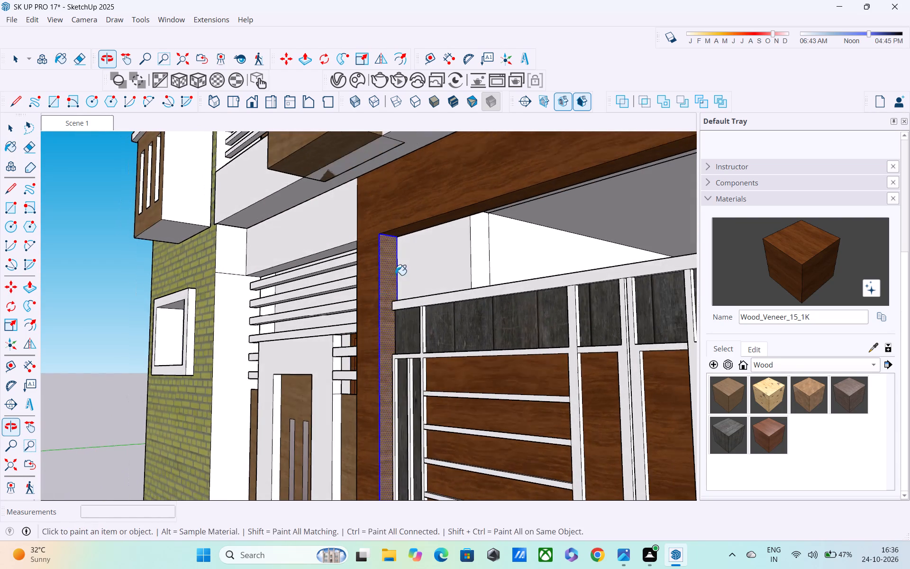
left_click(384, 265)
scroll(385, 265, "down", 8)
key("space")
left_click(0, 292)
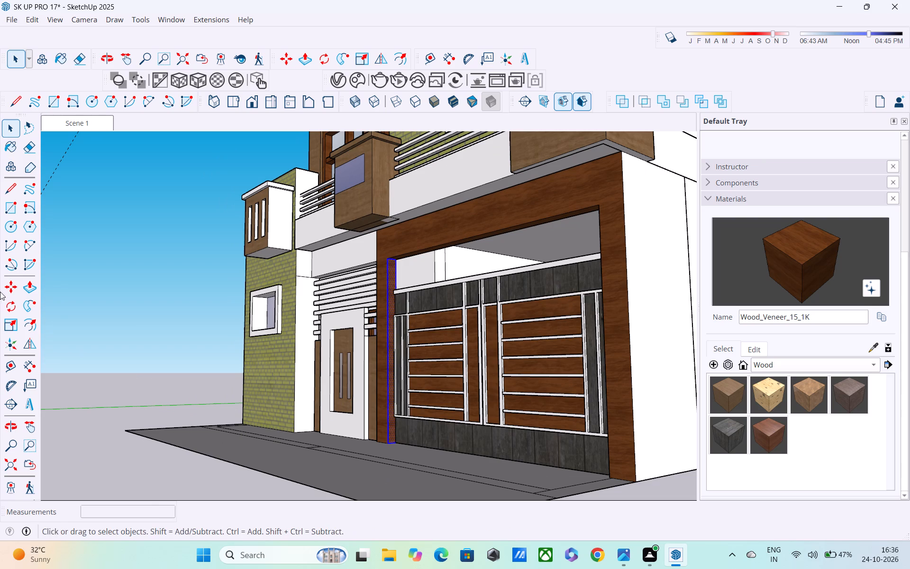
Examine the garage frame and the whole house front from several angles and distances to check the applied finishes.
scroll(300, 349, "down", 3)
middle_click_drag(409, 363, 335, 414)
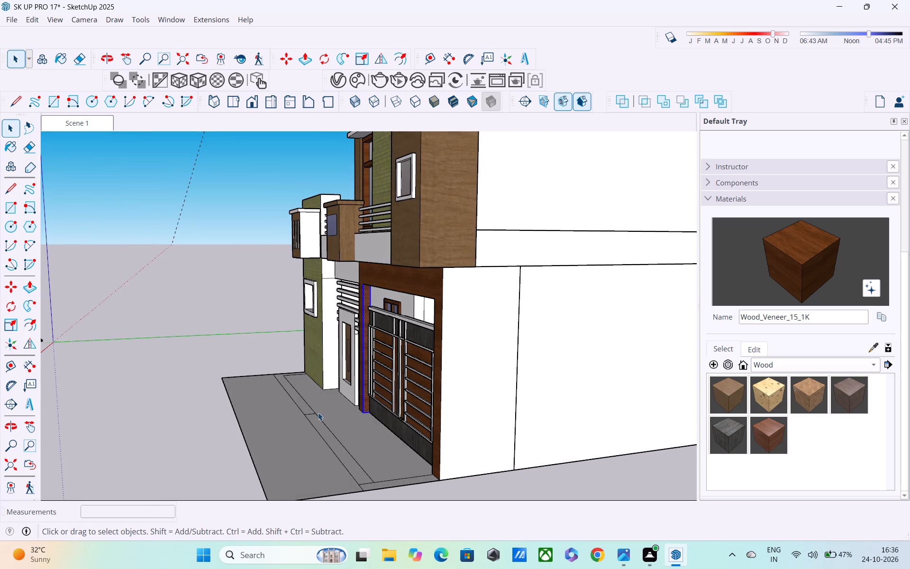
middle_click_drag(377, 322, 592, 311)
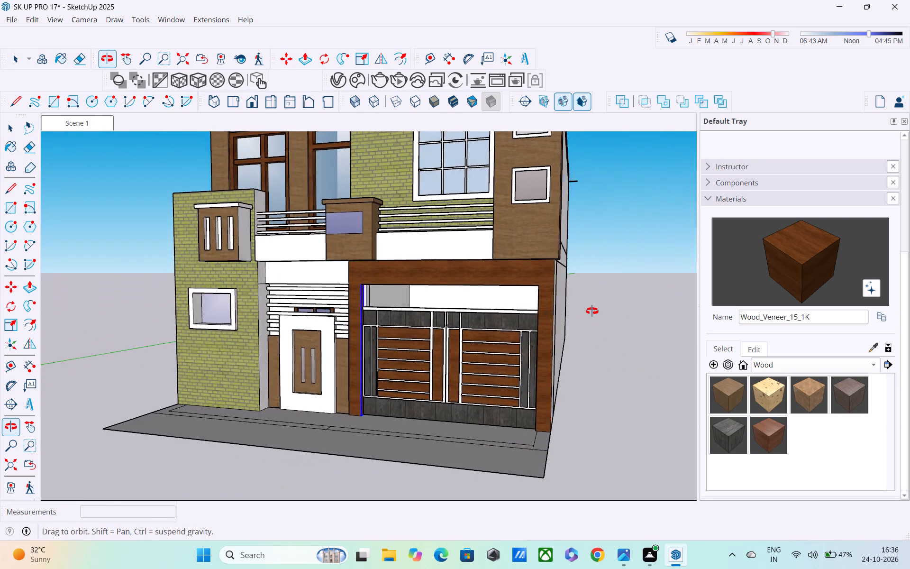
middle_click_drag(592, 311, 613, 303)
scroll(404, 309, "down", 2)
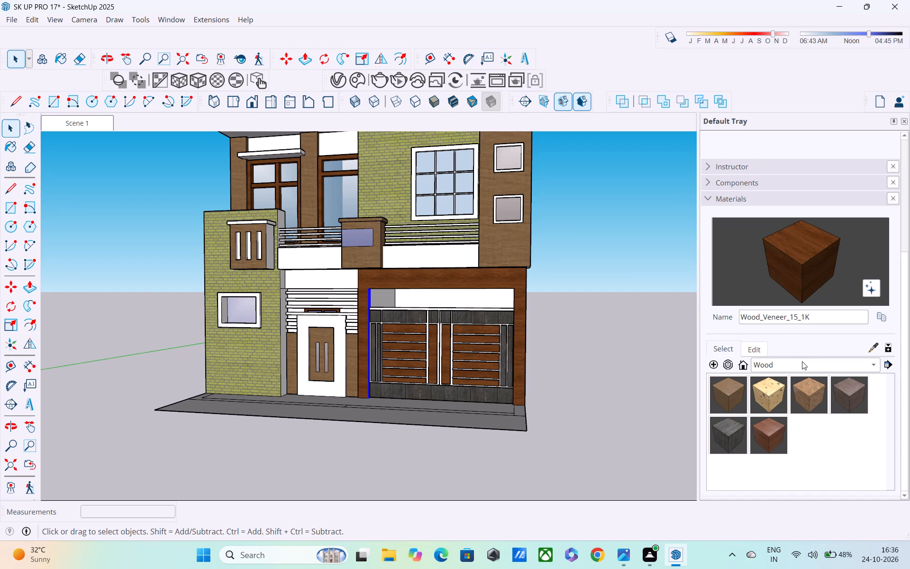
middle_click_drag(802, 361, 746, 376)
middle_click_drag(737, 329, 569, 321)
middle_click_drag(452, 269, 411, 289)
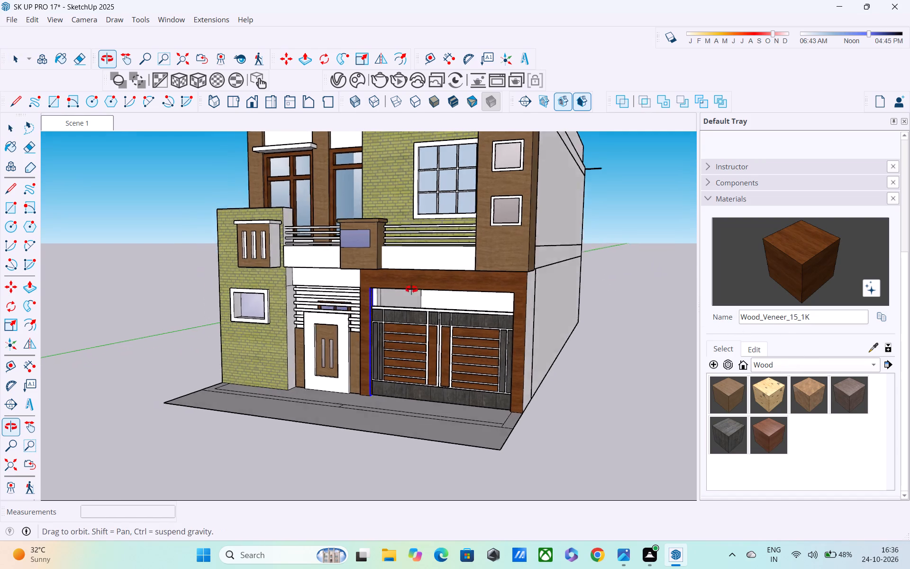
middle_click_drag(411, 289, 407, 291)
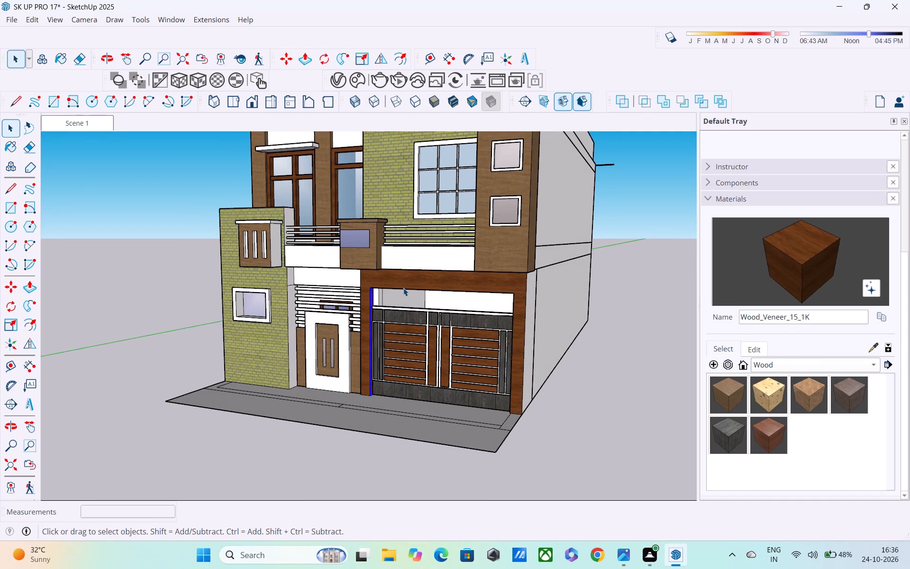
scroll(403, 288, "down", 3)
scroll(508, 318, "up", 1)
middle_click_drag(516, 318, 481, 351)
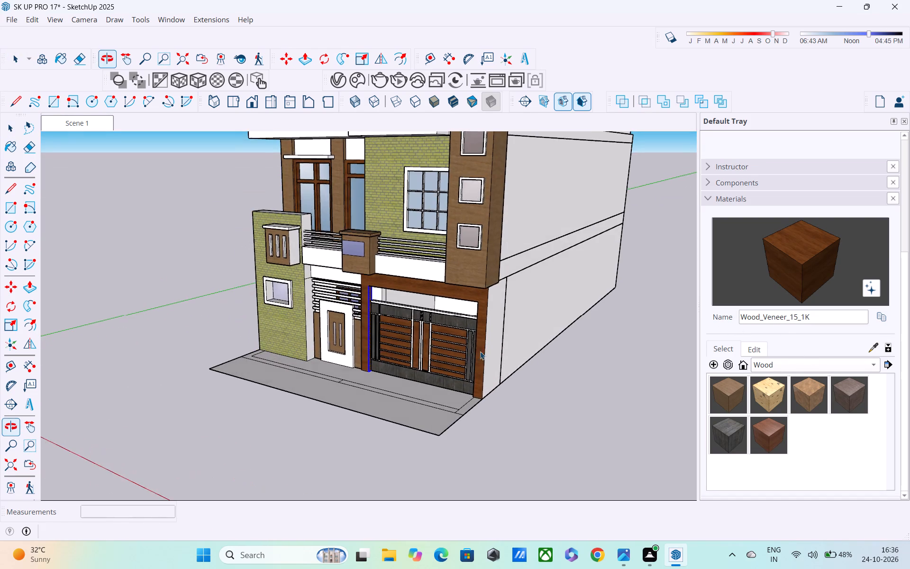
scroll(488, 303, "down", 5)
scroll(594, 246, "down", 3)
middle_click_drag(538, 243, 644, 193)
scroll(370, 240, "up", 3)
middle_click_drag(416, 230, 482, 301)
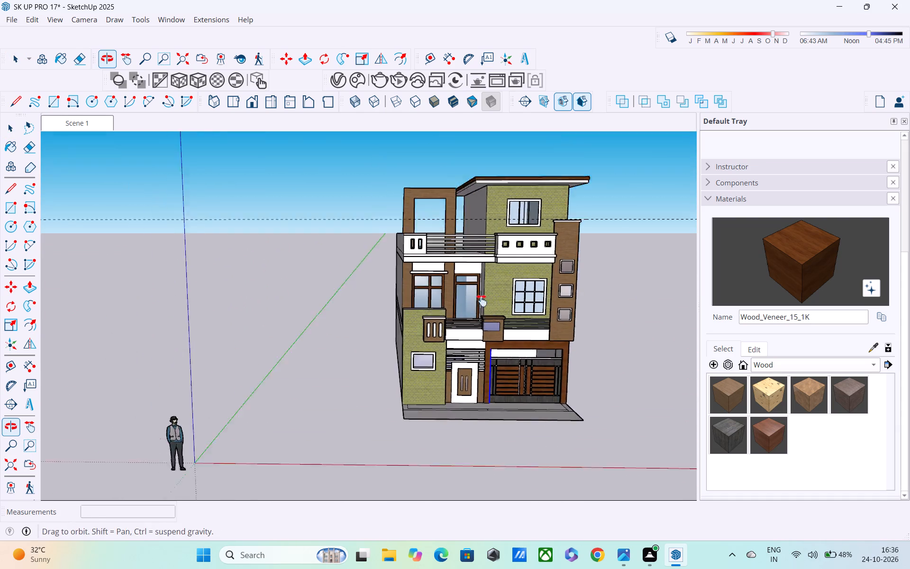
middle_click_drag(482, 301, 504, 348)
scroll(444, 300, "down", 1)
scroll(444, 299, "up", 3)
middle_click_drag(461, 340, 451, 270)
scroll(461, 340, "up", 1, "shift")
scroll(452, 271, "down", 1, "shift")
scroll(511, 386, "up", 3)
scroll(509, 386, "down", 1)
middle_click_drag(508, 386, 507, 386)
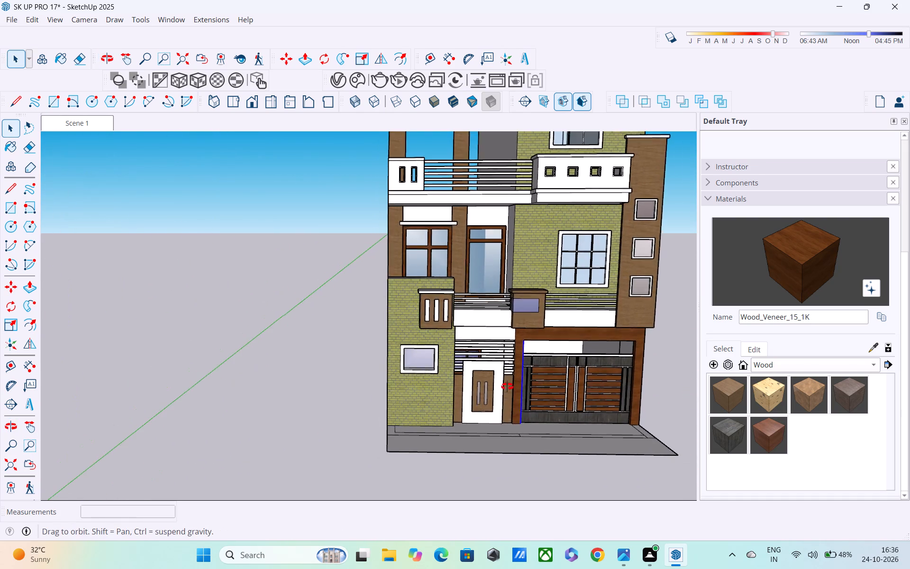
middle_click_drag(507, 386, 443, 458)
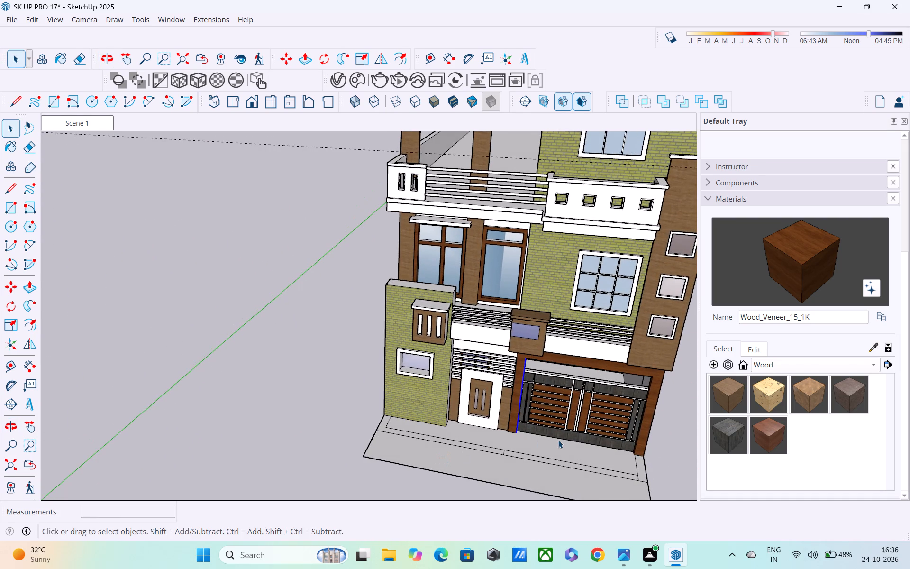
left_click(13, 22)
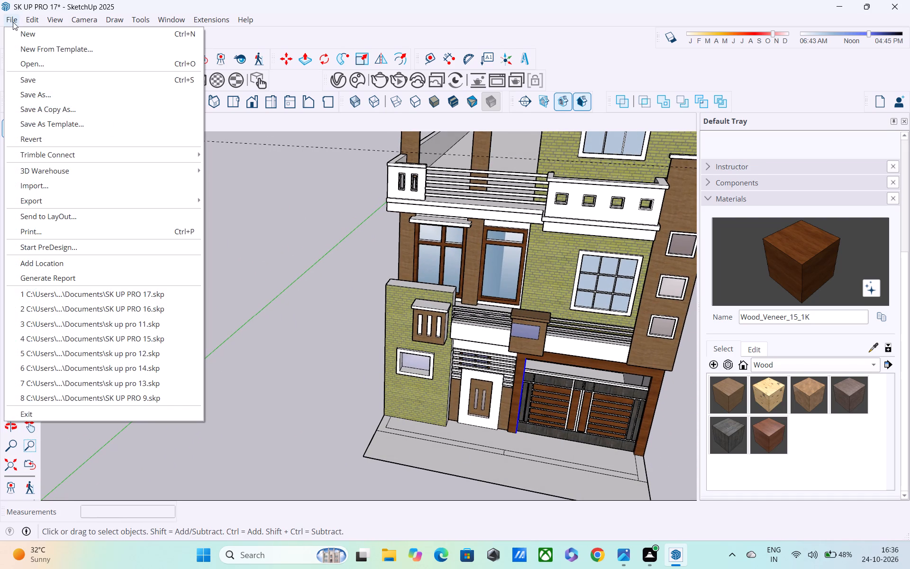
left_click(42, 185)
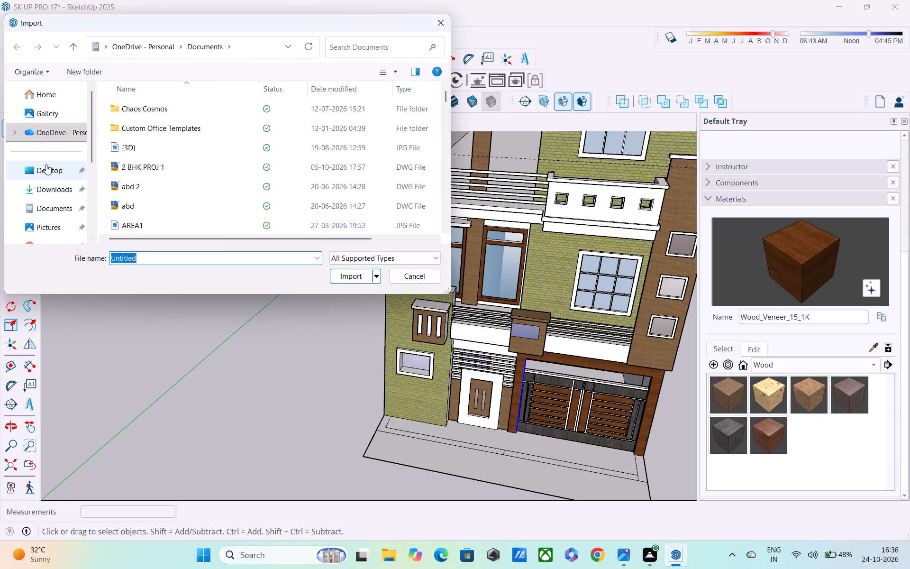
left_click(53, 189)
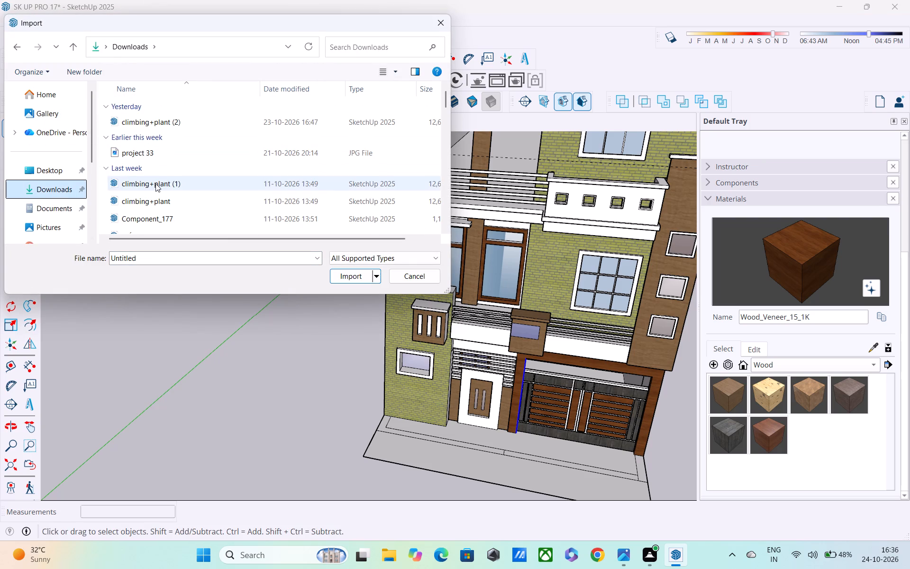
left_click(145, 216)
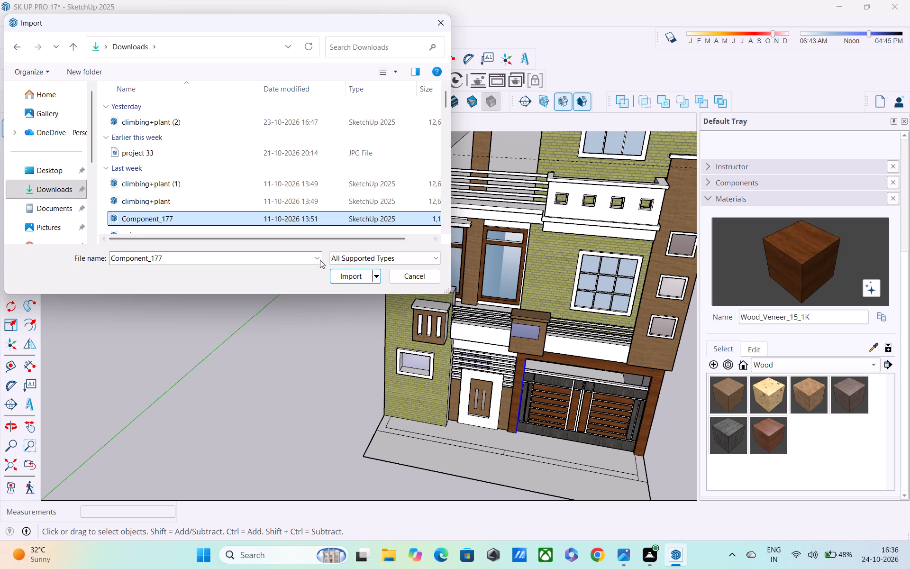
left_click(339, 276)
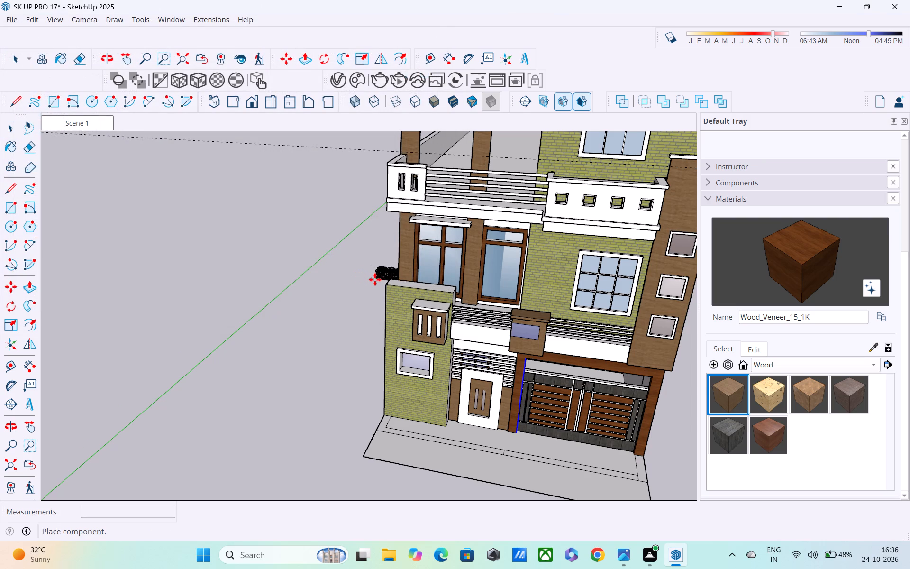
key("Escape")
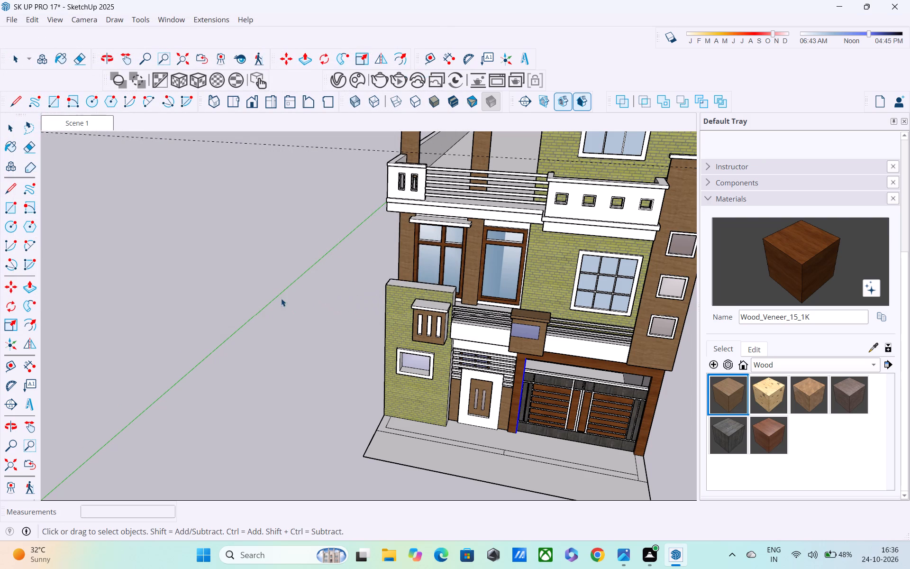
Erase the inner outline edges on the ground slab in front of the brick wall and entrance door.
scroll(361, 355, "down", 2)
middle_click_drag(376, 372, 375, 271)
scroll(467, 465, "up", 2)
middle_click_drag(467, 466, 455, 477)
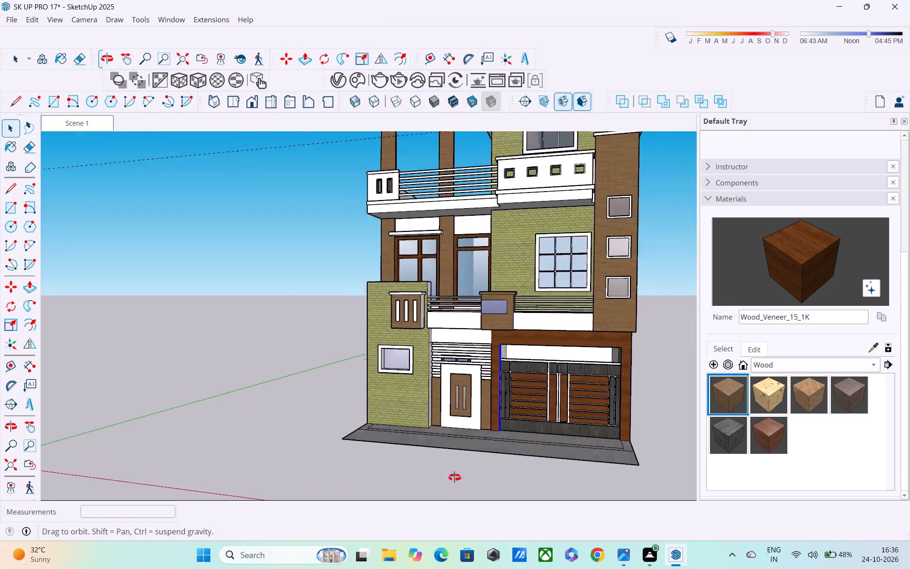
middle_click_drag(455, 477, 391, 540)
scroll(402, 518, "down", 1)
scroll(460, 443, "up", 4)
middle_click_drag(458, 435, 431, 402)
scroll(429, 425, "up", 6)
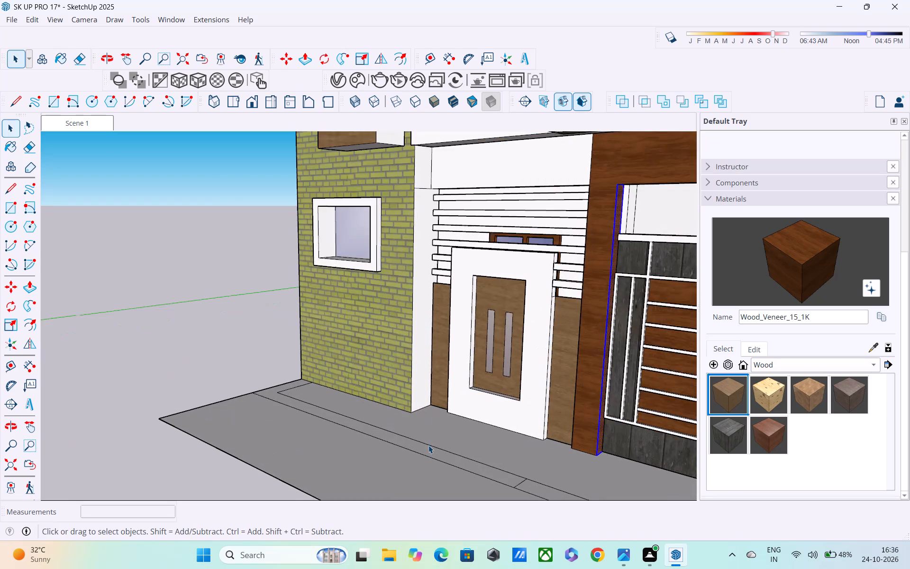
middle_click_drag(428, 445, 440, 386)
scroll(441, 388, "down", 5)
middle_click_drag(460, 433, 417, 509)
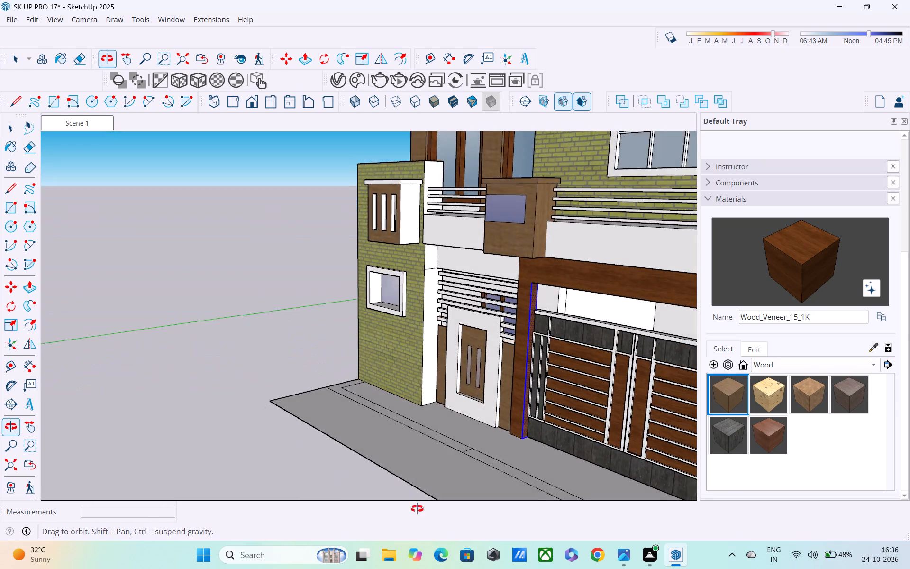
middle_click_drag(417, 509, 438, 515)
key("e")
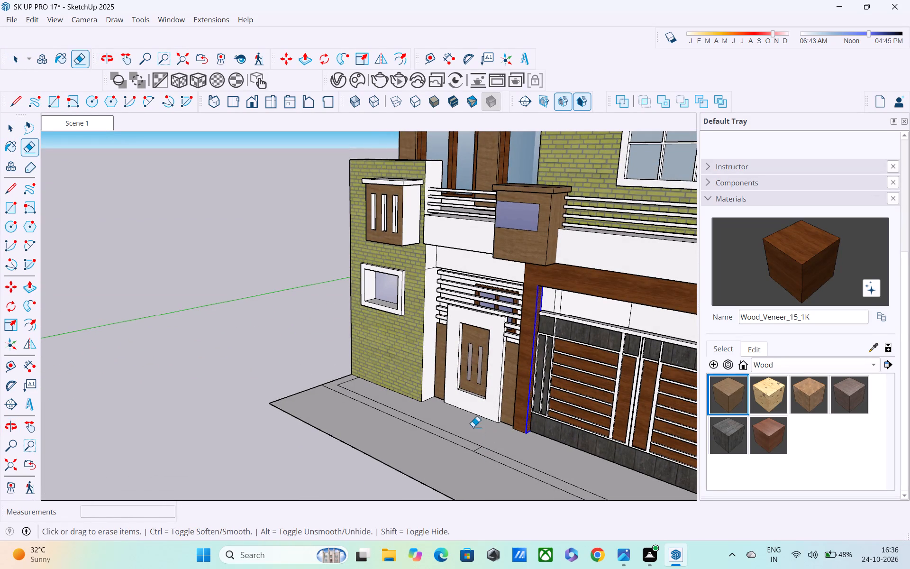
left_click_drag(462, 429, 436, 459)
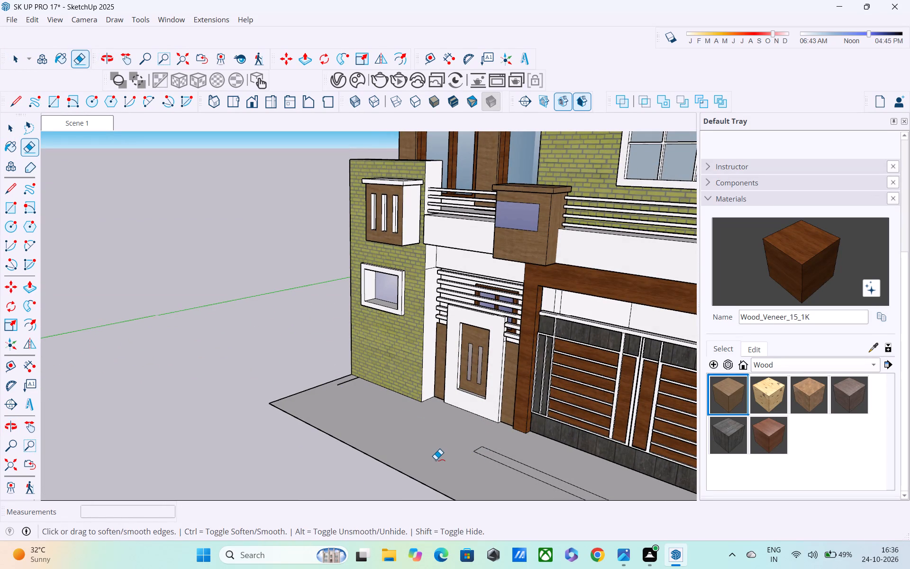
key("ctrl+z")
left_click_drag(459, 428, 437, 456)
left_click_drag(346, 381, 353, 394)
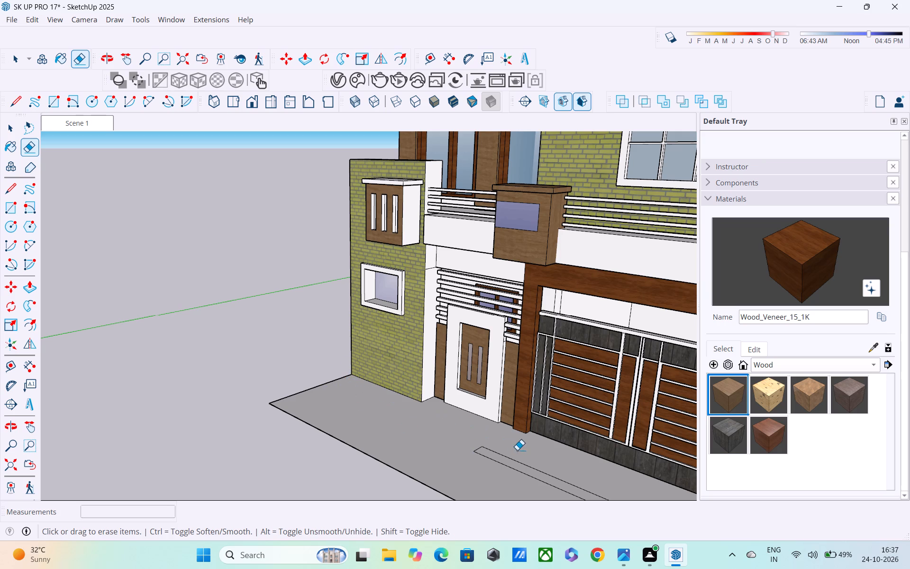
left_click_drag(517, 450, 497, 482)
Erase the remaining inner outline and stray line segments on the front slab, keeping its outer boundary and face intact.
middle_click_drag(498, 468, 306, 346)
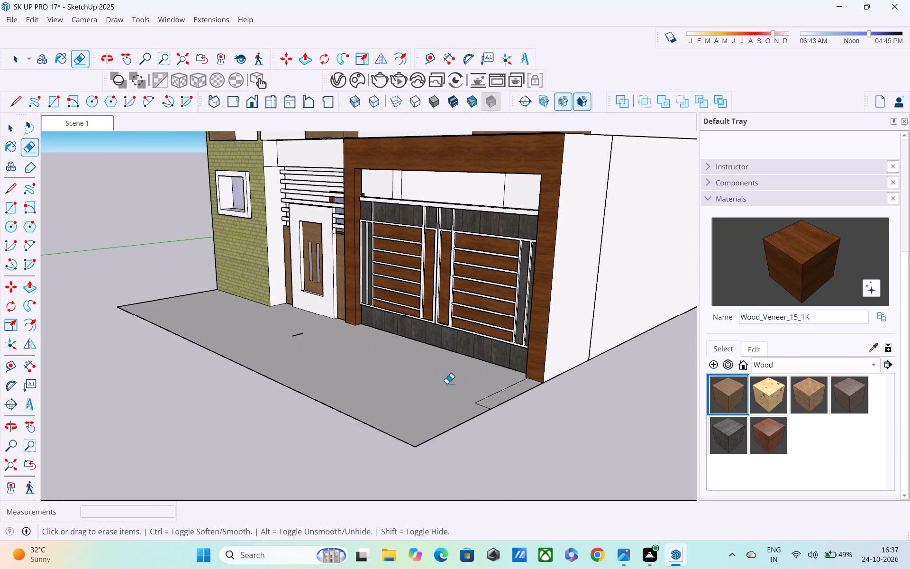
left_click_drag(483, 387, 500, 416)
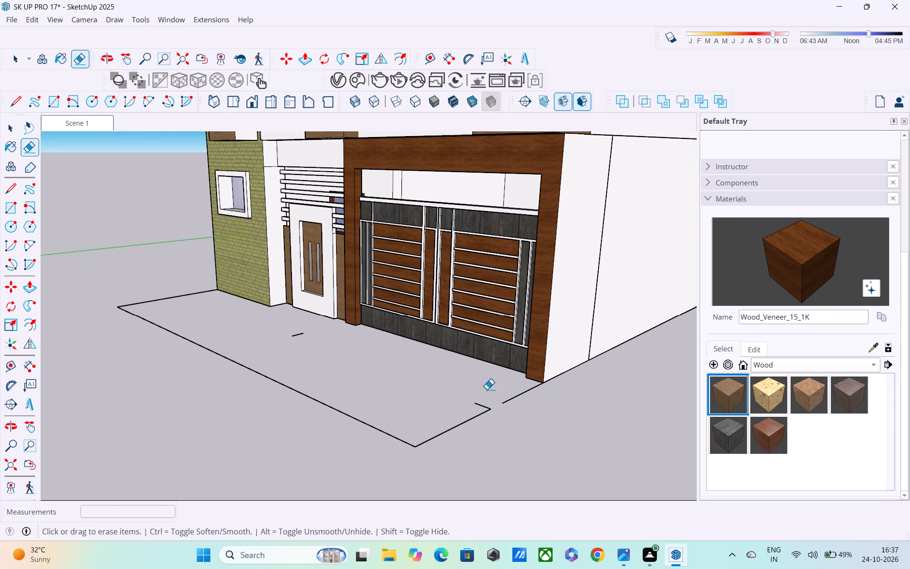
left_click_drag(482, 400, 474, 412)
key("ctrl+z")
key("ctrl+z")
scroll(487, 403, "up", 4)
left_click_drag(485, 391, 485, 399)
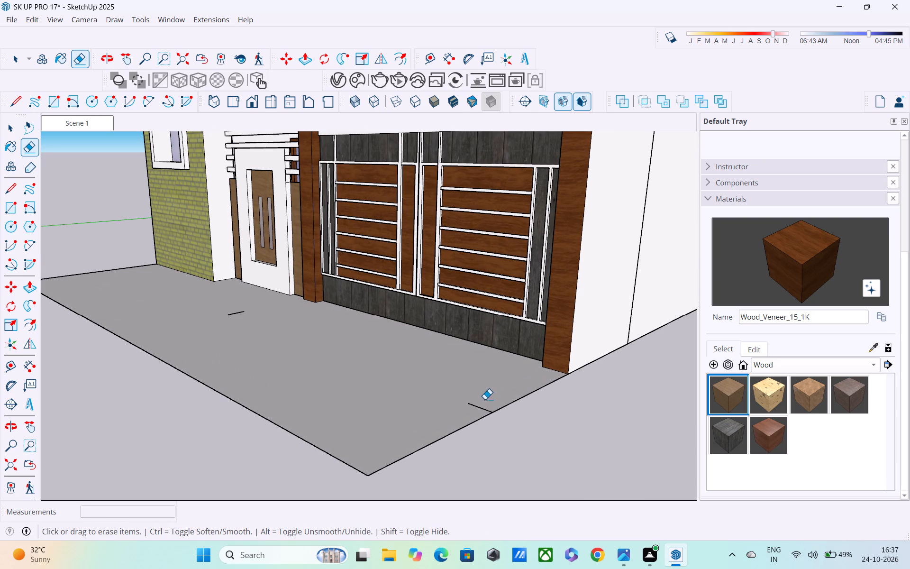
left_click(480, 408)
left_click_drag(234, 305, 246, 331)
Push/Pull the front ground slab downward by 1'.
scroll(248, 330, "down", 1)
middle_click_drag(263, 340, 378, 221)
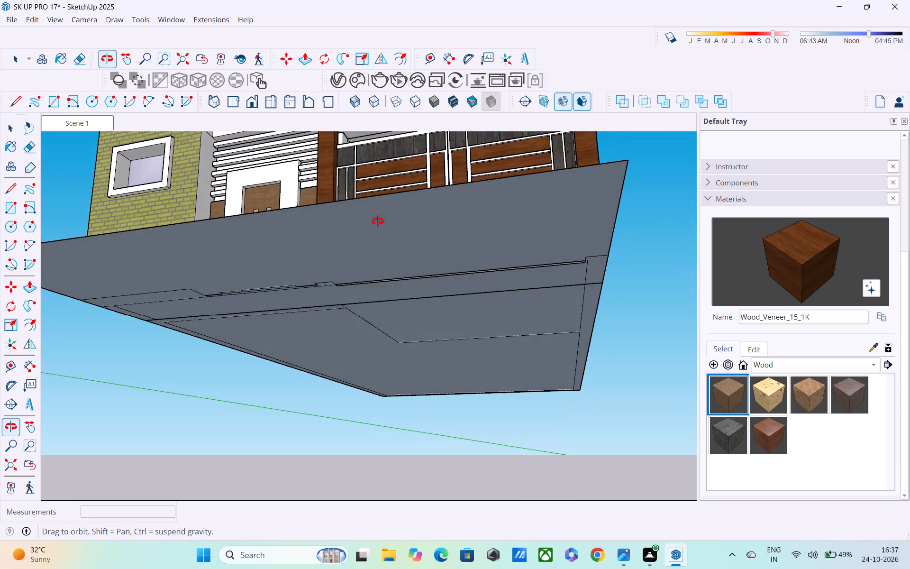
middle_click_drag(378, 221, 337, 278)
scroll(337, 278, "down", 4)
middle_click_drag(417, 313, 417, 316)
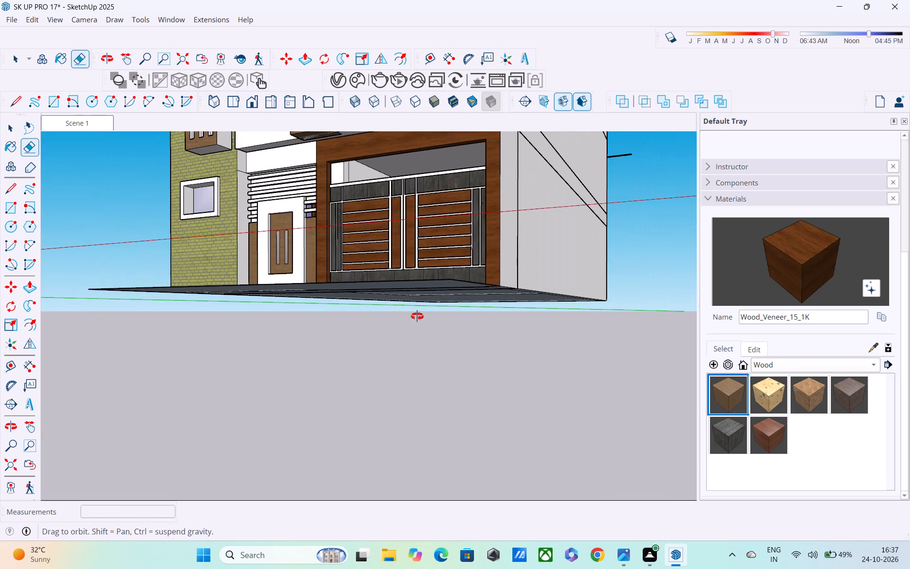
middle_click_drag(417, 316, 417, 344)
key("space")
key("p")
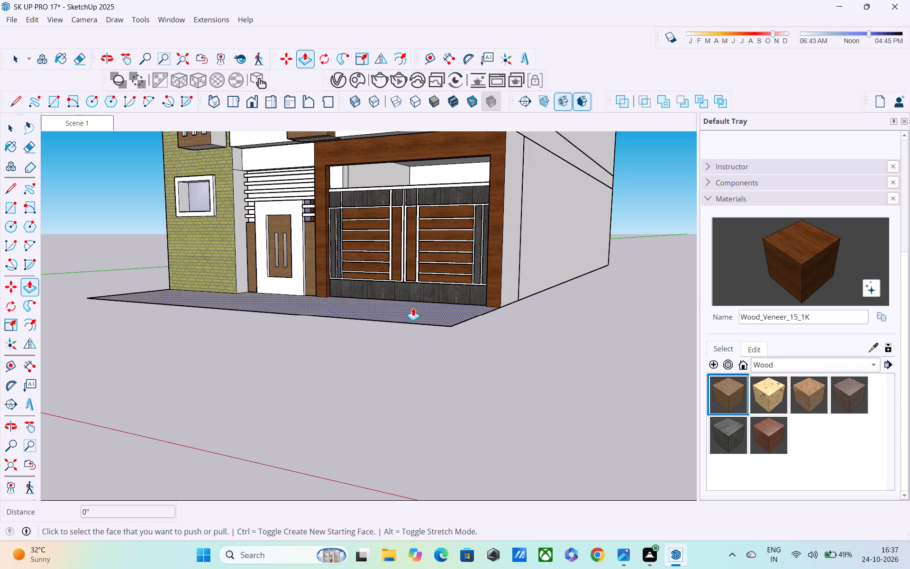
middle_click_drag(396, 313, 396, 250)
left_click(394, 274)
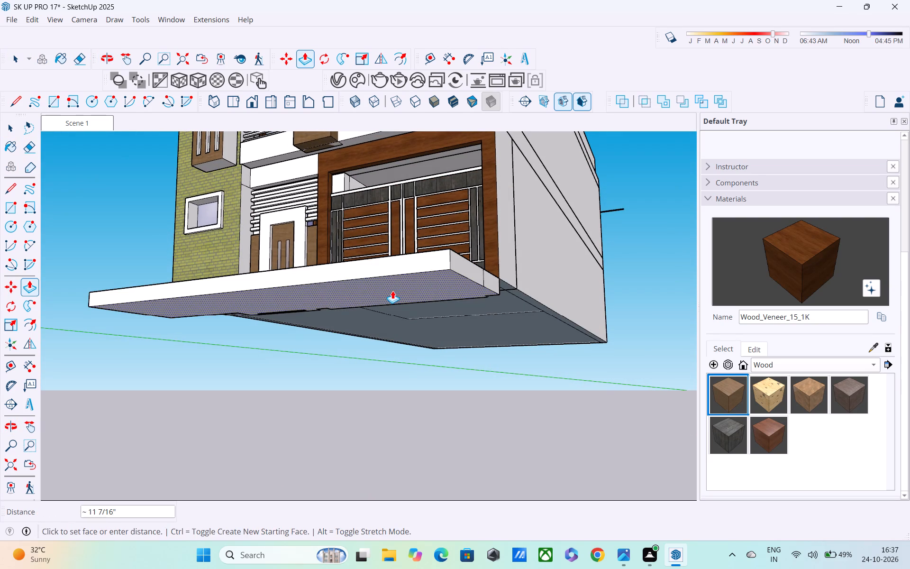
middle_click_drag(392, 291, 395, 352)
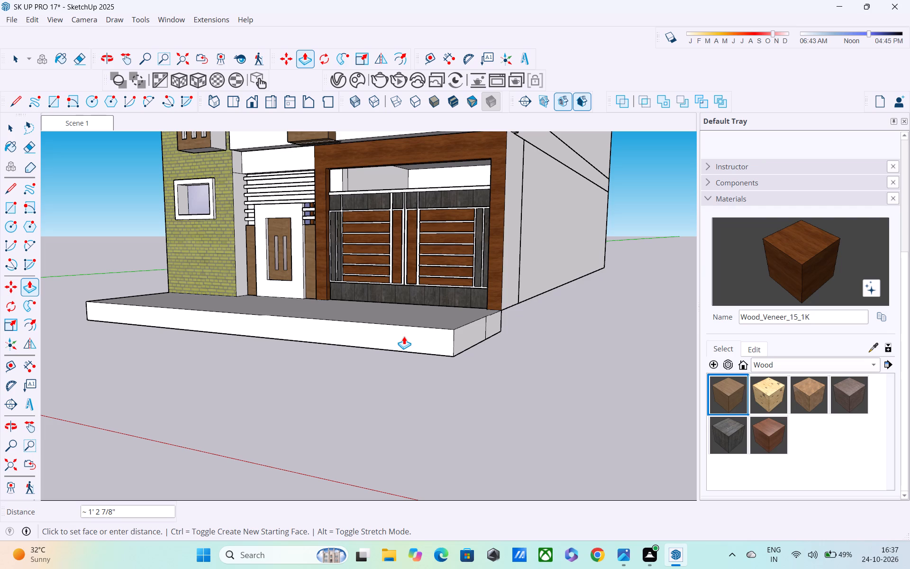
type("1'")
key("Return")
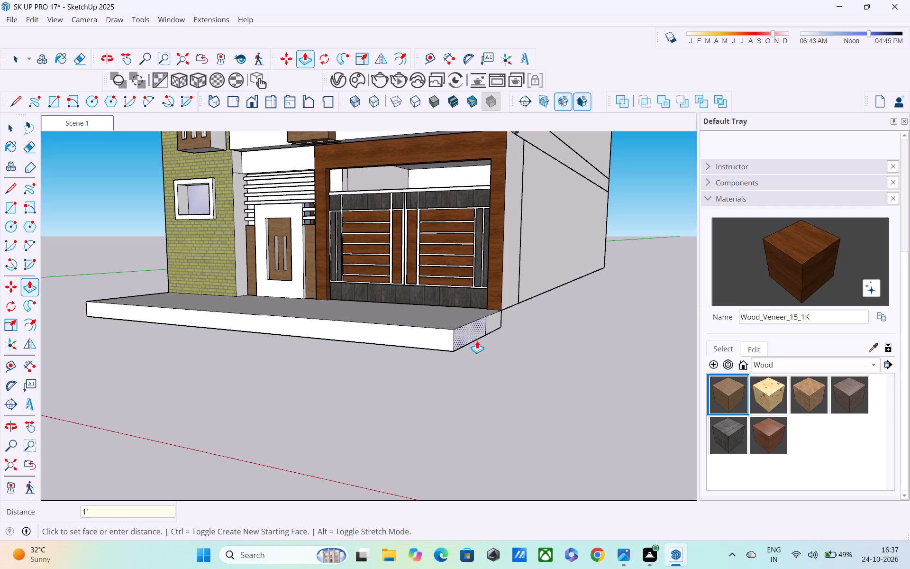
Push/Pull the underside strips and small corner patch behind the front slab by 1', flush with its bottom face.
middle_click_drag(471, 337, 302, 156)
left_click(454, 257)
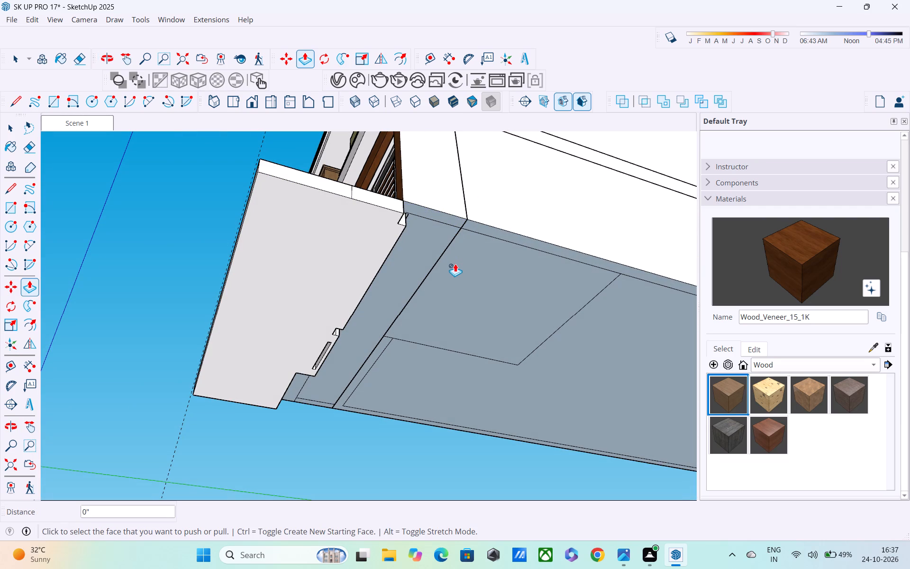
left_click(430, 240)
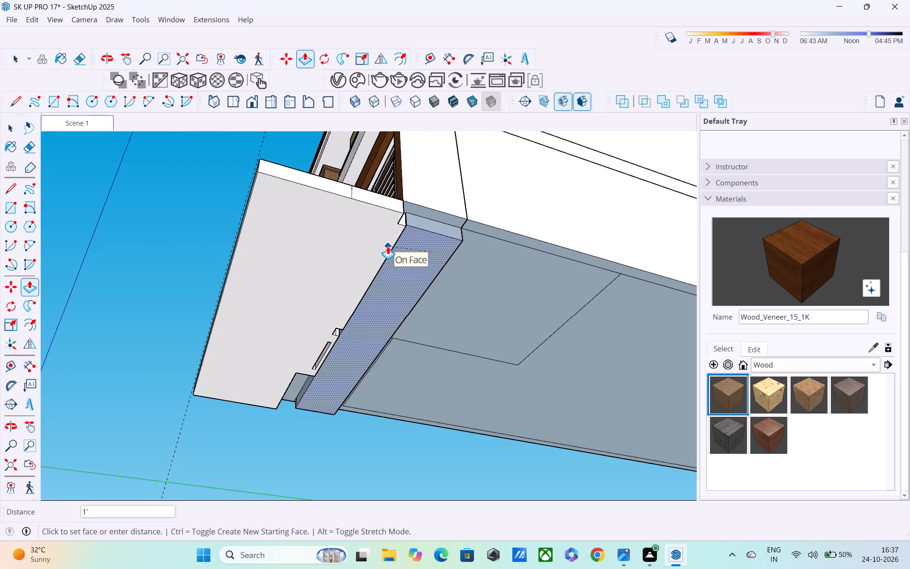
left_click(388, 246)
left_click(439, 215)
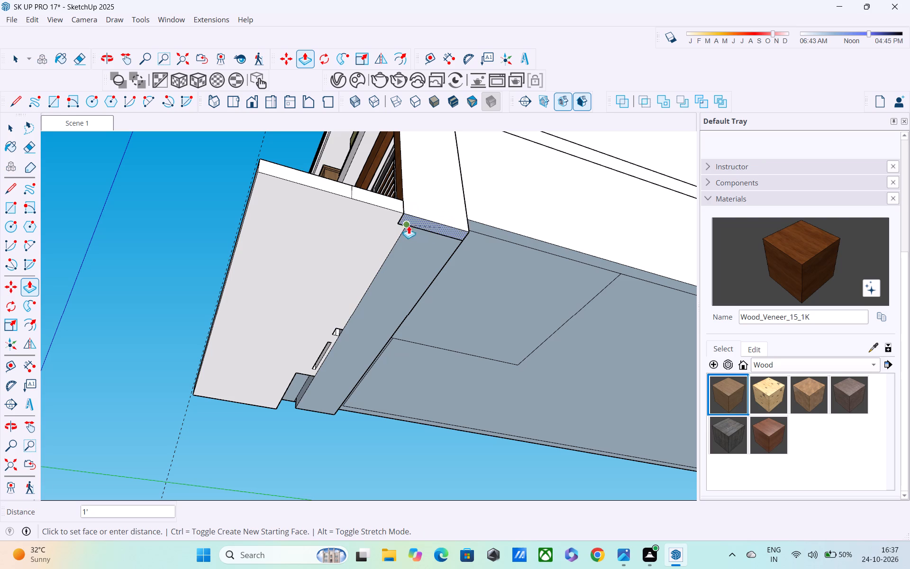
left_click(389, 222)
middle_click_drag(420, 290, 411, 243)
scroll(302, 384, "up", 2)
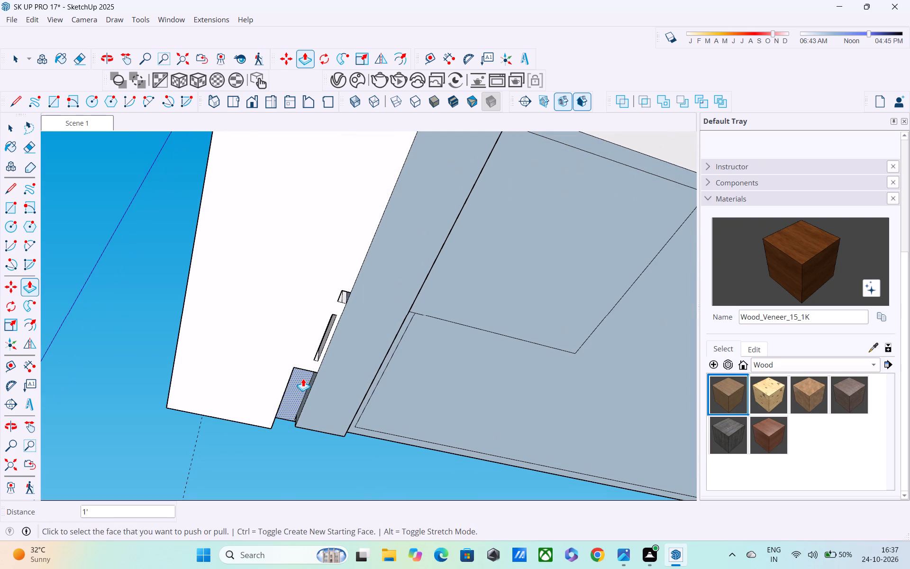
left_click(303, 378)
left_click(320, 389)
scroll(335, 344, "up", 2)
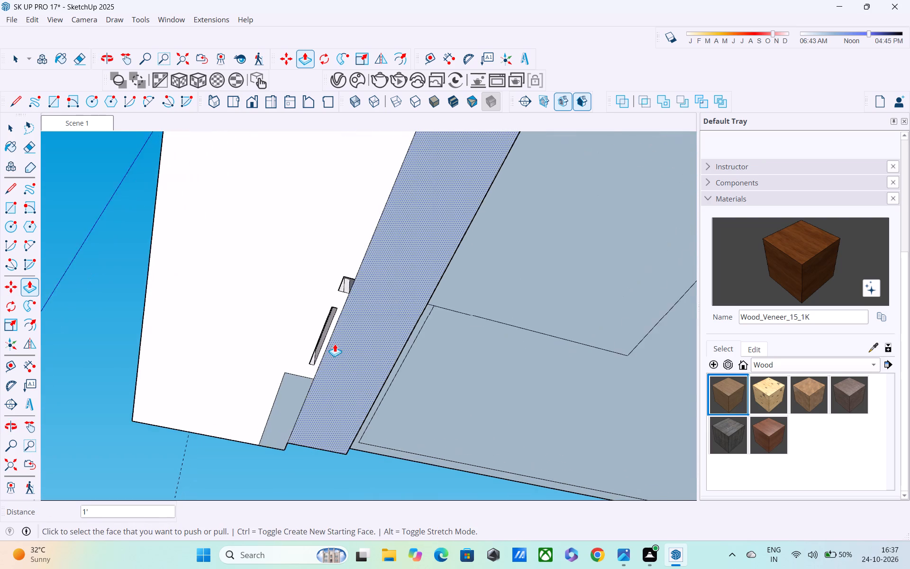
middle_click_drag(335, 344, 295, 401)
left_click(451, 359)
Examine the thickened front slab and the house front from several angles and distances.
middle_click_drag(438, 356, 313, 431)
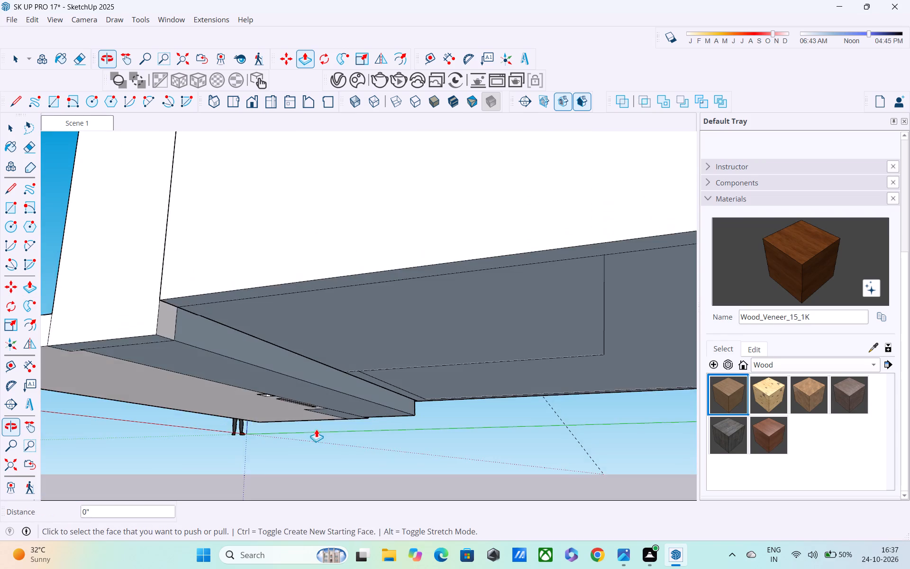
scroll(332, 411, "down", 5)
middle_click_drag(337, 405, 557, 497)
middle_click_drag(425, 431, 543, 442)
scroll(534, 438, "down", 2)
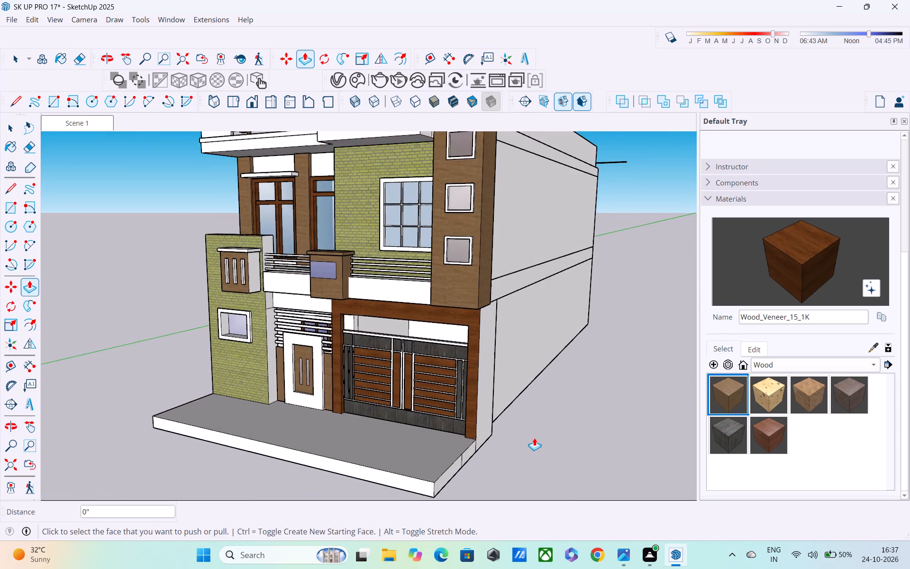
scroll(534, 438, "down", 2)
middle_click_drag(532, 443, 582, 450)
scroll(380, 453, "up", 4)
middle_click_drag(373, 450, 364, 440)
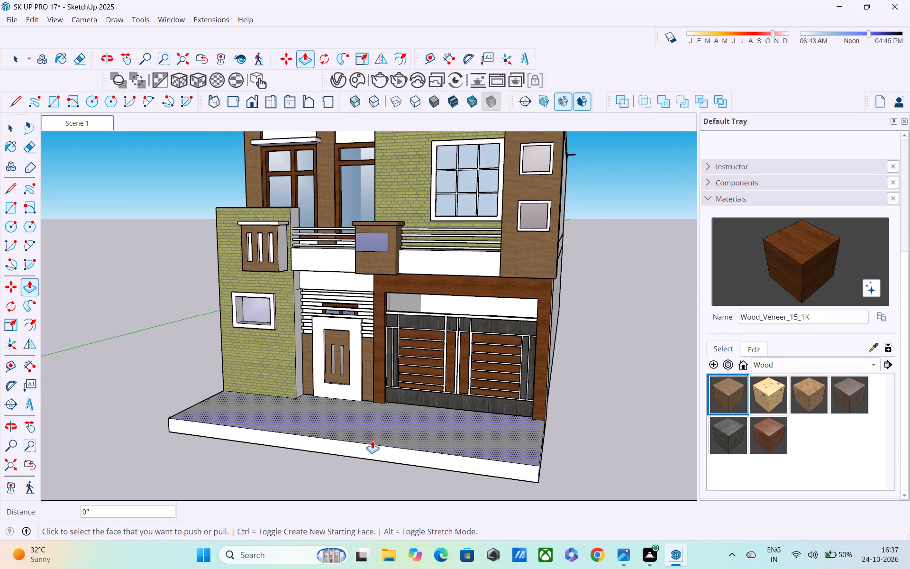
scroll(372, 441, "up", 2)
middle_click_drag(372, 441, 444, 466)
scroll(440, 450, "down", 4)
middle_click_drag(440, 449, 454, 503)
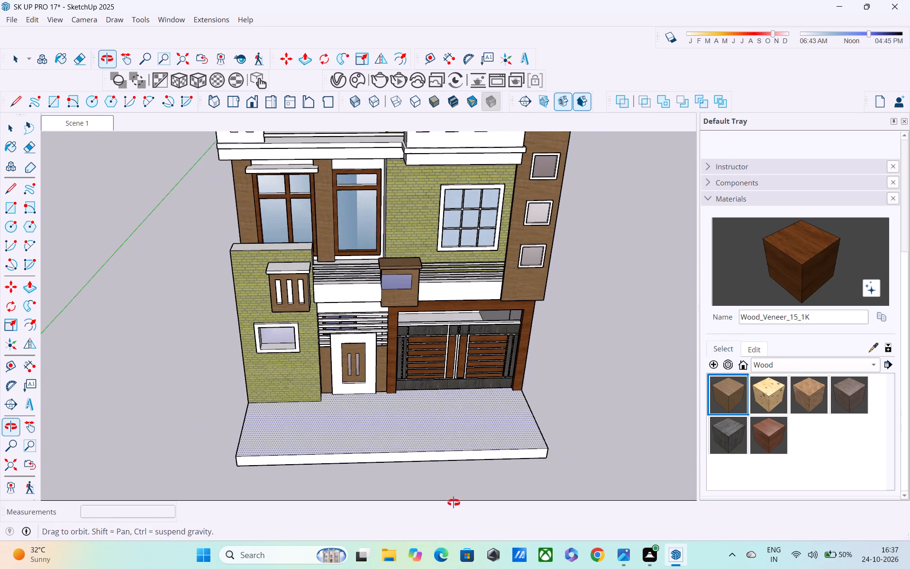
middle_click_drag(454, 503, 469, 490)
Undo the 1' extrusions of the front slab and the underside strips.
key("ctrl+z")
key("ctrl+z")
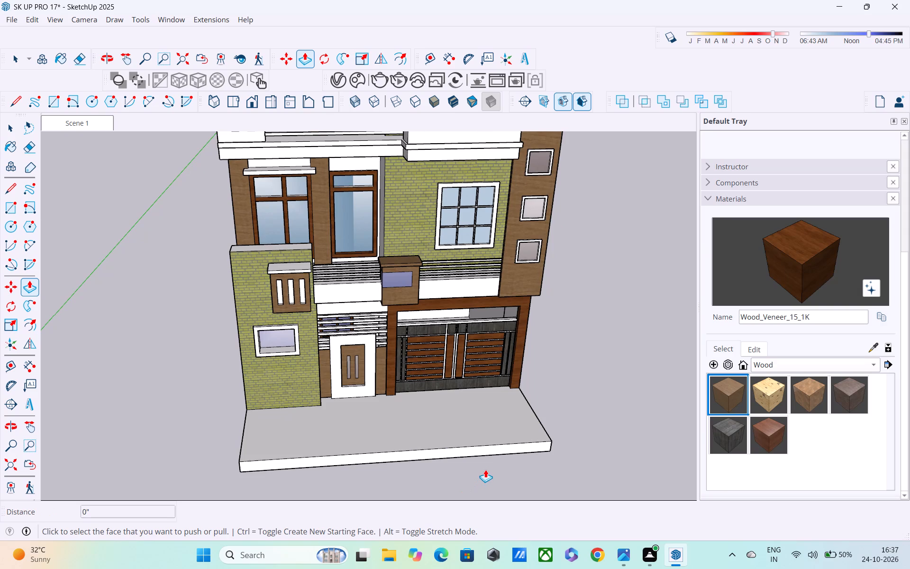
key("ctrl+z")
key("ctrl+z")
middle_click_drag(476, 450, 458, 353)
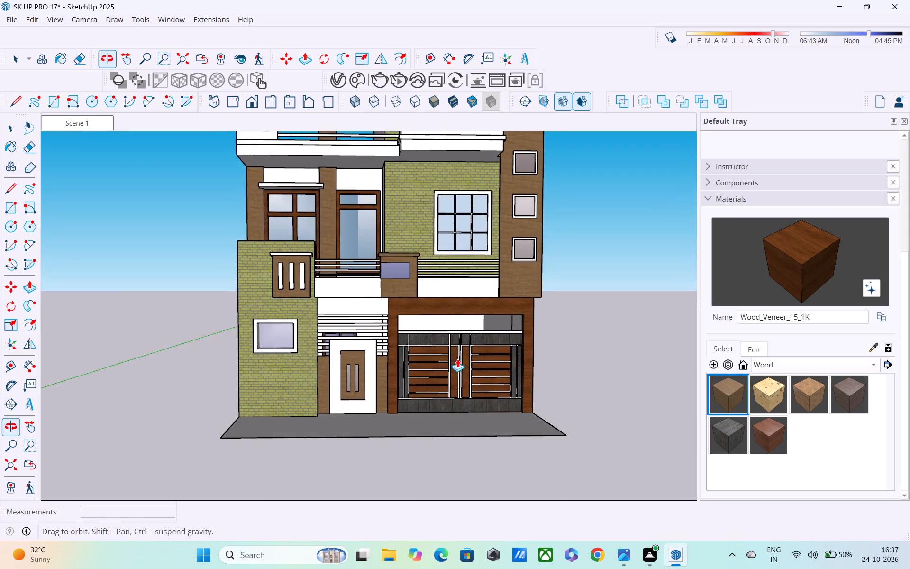
Push/Pull the underside of the front ground slab downward by about 1' 5 11/16".
scroll(458, 436, "up", 3)
middle_click_drag(454, 425, 432, 395)
middle_click_drag(455, 422, 455, 369)
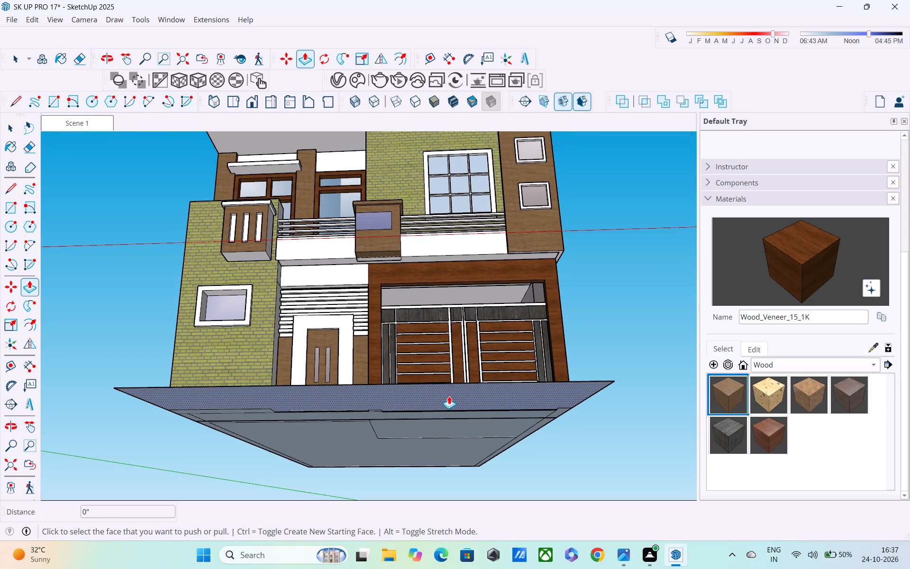
left_click(449, 396)
middle_click_drag(451, 410, 467, 496)
middle_click_drag(464, 464, 466, 403)
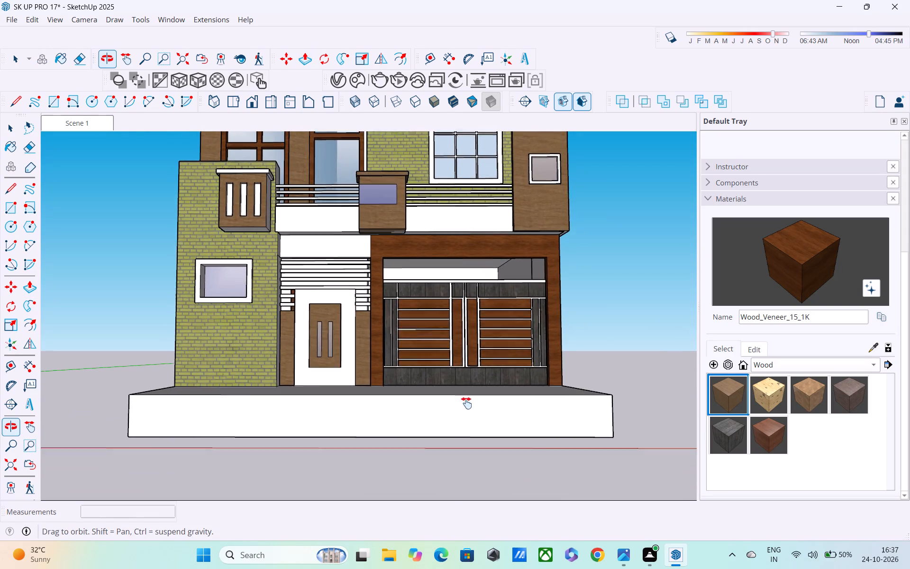
middle_click_drag(466, 403, 467, 401)
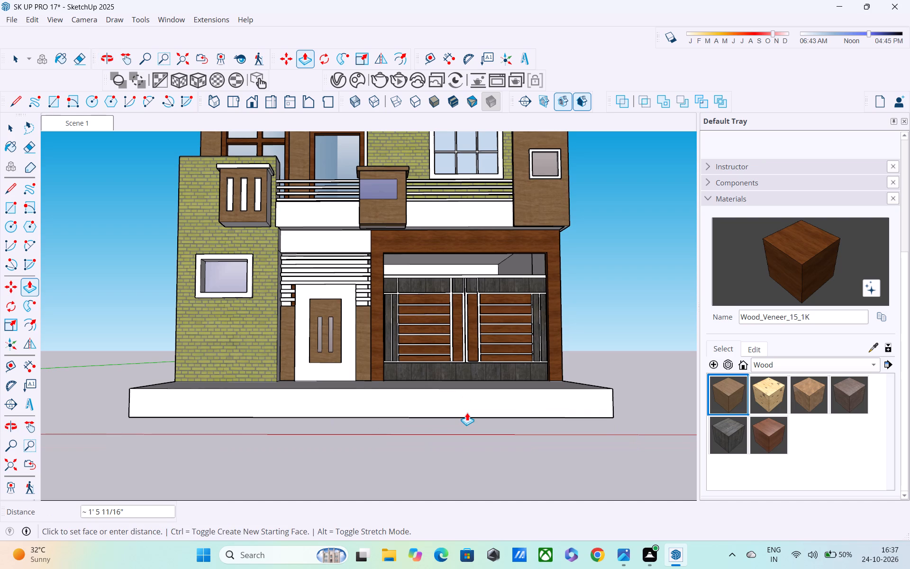
left_click(467, 413)
middle_click_drag(475, 422, 491, 511)
scroll(456, 384, "up", 4)
middle_click_drag(435, 401, 418, 450)
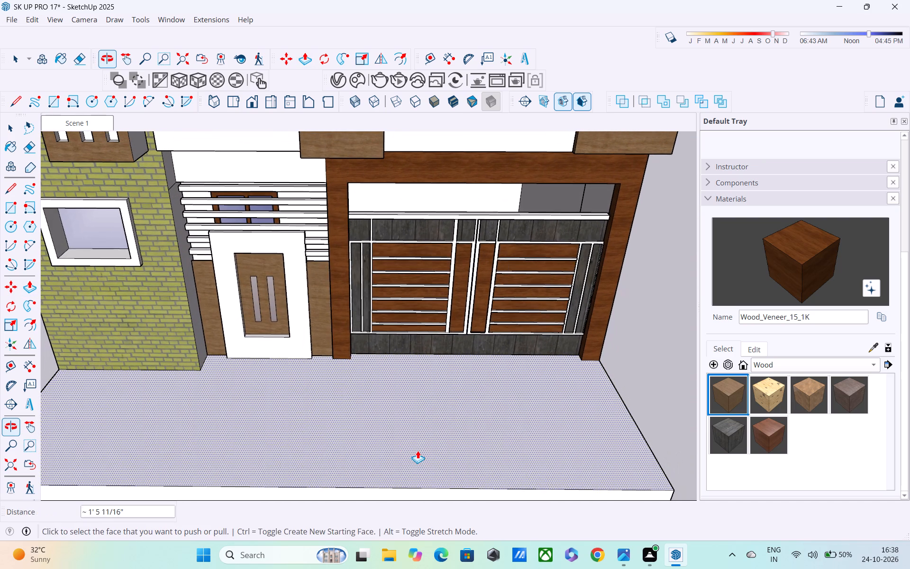
key("space")
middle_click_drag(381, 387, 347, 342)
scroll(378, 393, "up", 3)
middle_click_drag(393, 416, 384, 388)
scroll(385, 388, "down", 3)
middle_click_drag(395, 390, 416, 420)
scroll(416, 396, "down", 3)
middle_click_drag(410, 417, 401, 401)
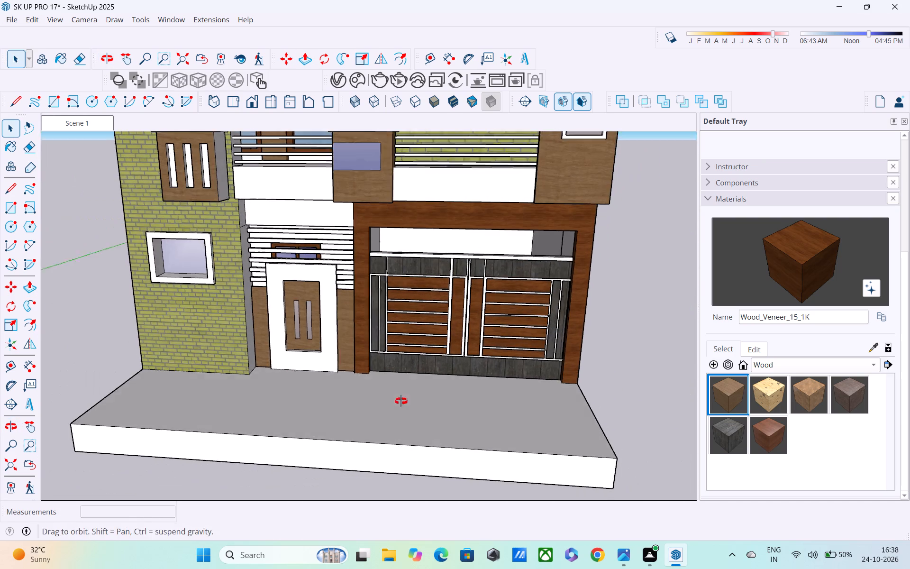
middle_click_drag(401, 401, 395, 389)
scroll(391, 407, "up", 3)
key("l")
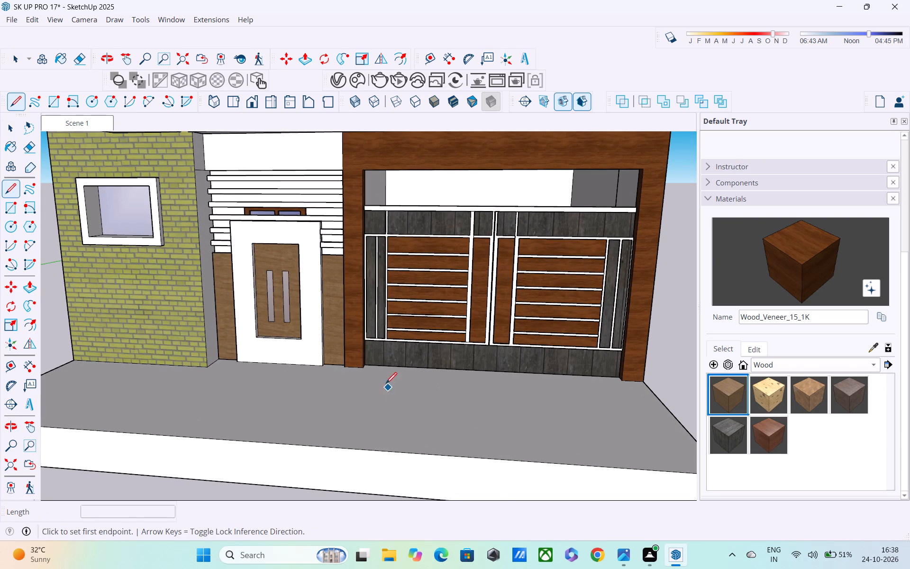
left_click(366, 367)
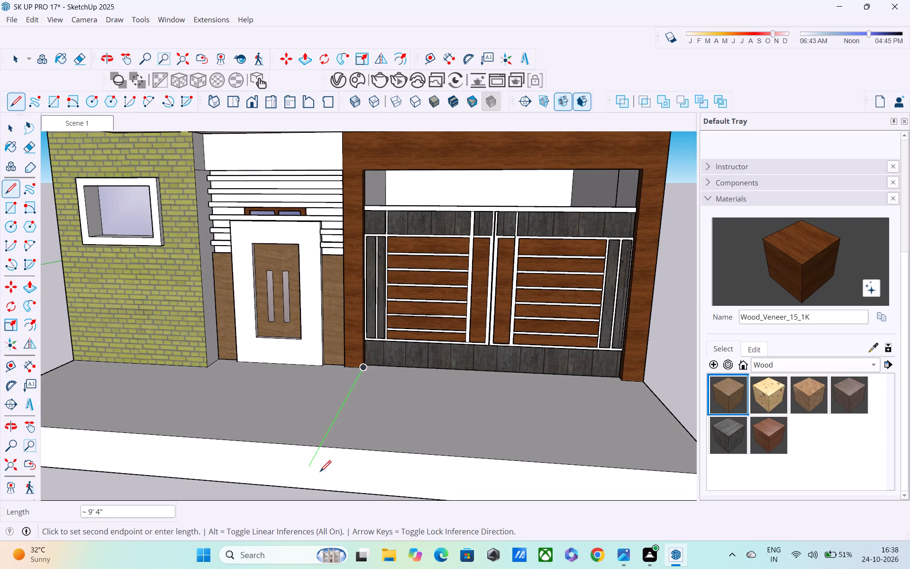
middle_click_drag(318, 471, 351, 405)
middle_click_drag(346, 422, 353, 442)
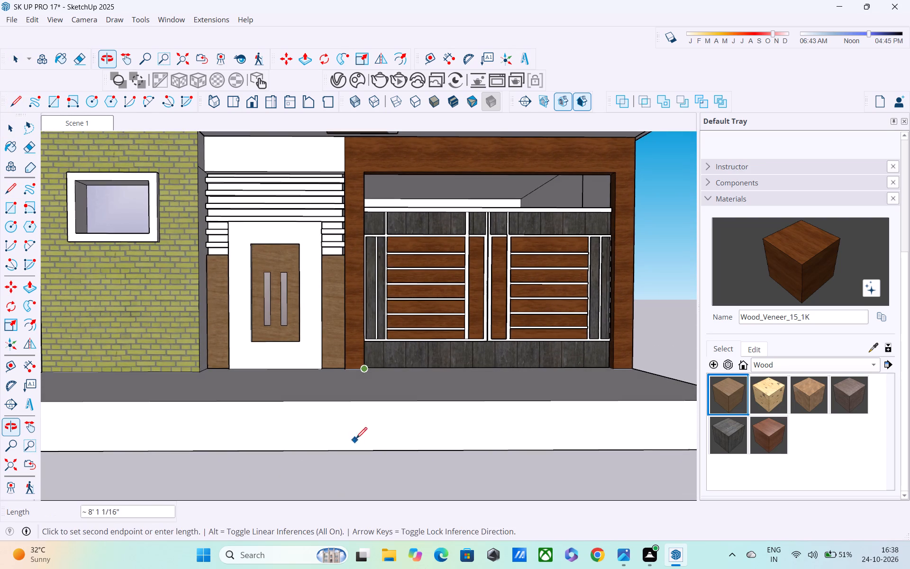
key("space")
Draw two vertical lines, each about 1' 5 11/16", across the slab's front face, one in front of each gate pillar.
key("l")
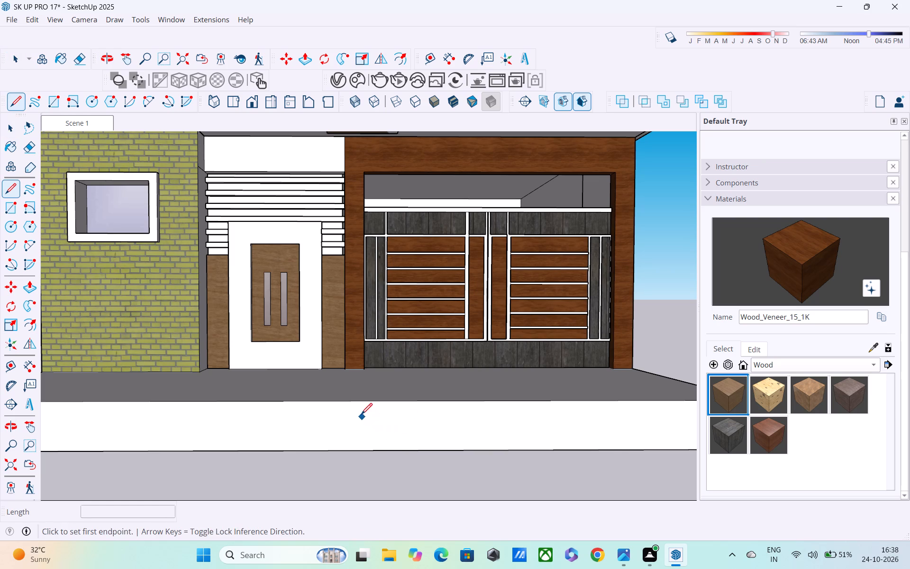
left_click(351, 404)
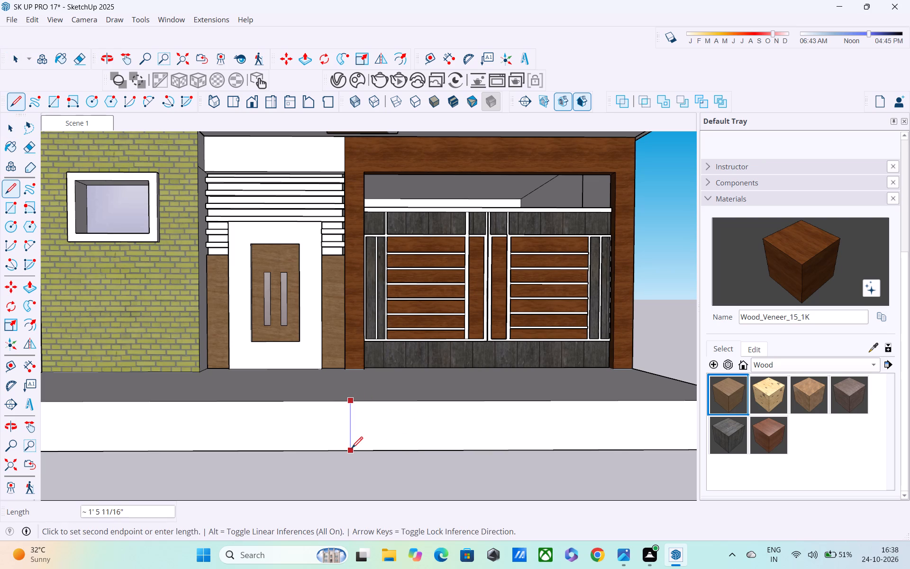
left_click(352, 449)
middle_click_drag(446, 447, 444, 446)
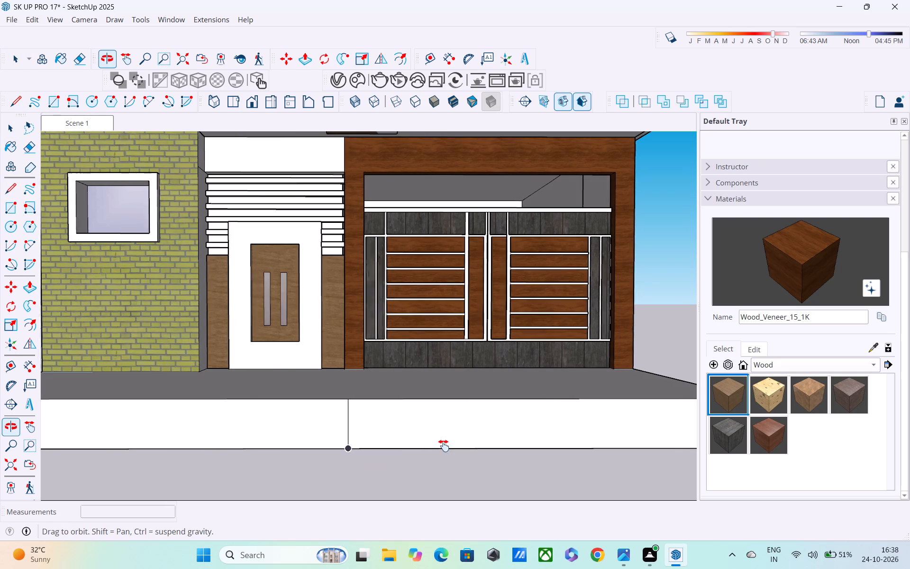
middle_click_drag(444, 446, 292, 444)
middle_click_drag(474, 430, 419, 429, "shift")
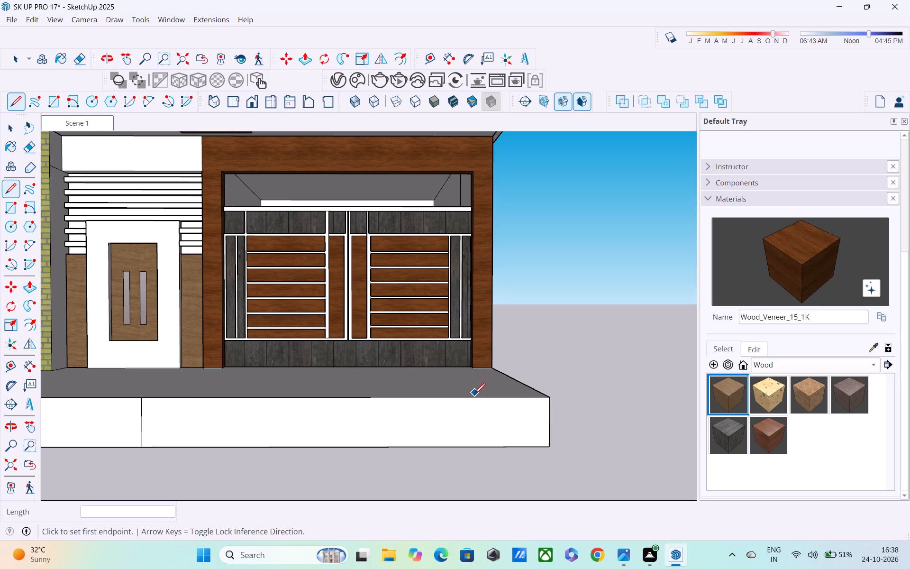
left_click(484, 400)
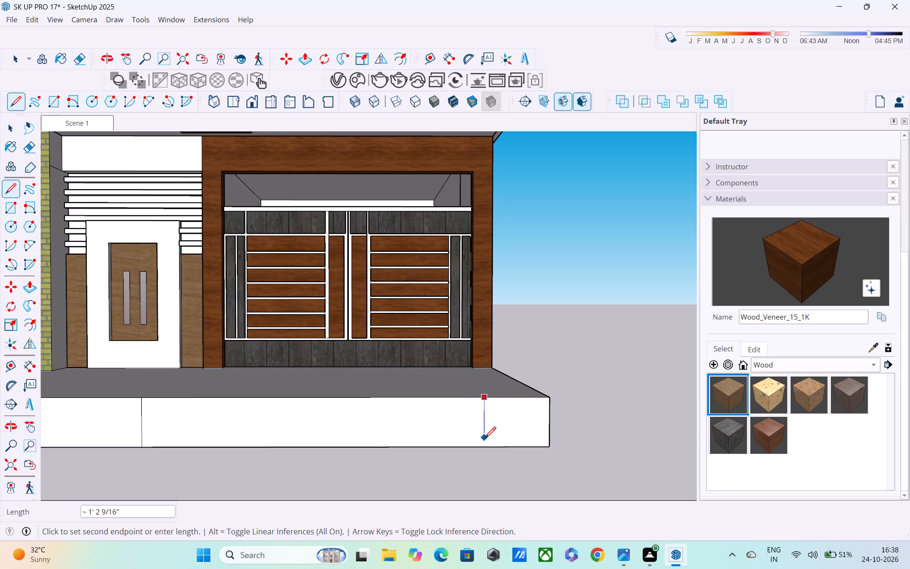
left_click(486, 445)
scroll(495, 445, "up", 1)
scroll(495, 450, "down", 1)
middle_click_drag(486, 467, 463, 502)
middle_click_drag(483, 457, 473, 446)
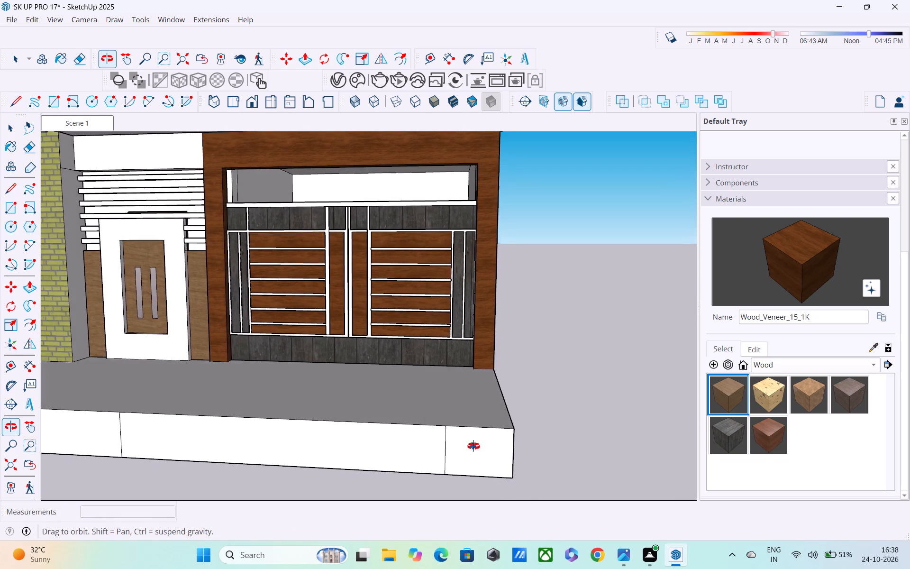
middle_click_drag(473, 446, 473, 446)
middle_click_drag(456, 446, 389, 455)
middle_click_drag(358, 456, 397, 462)
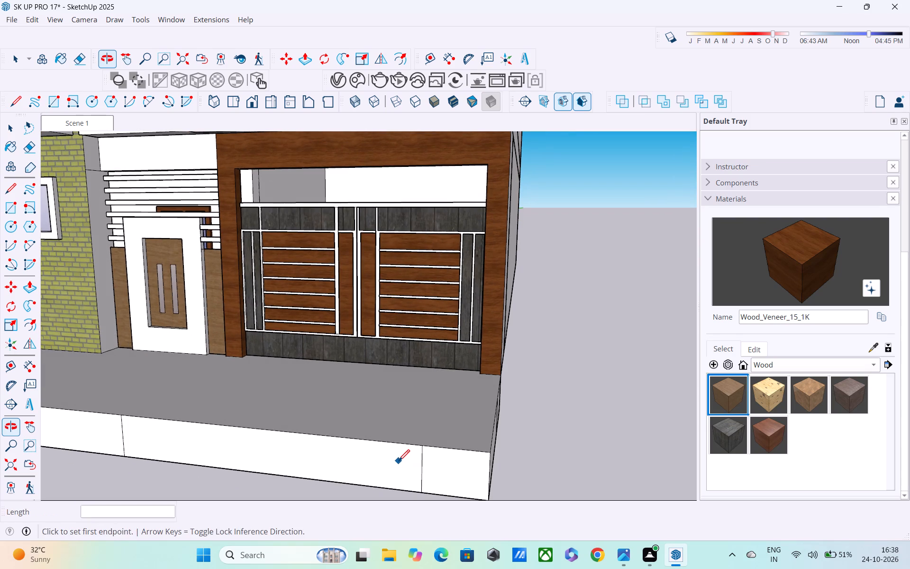
key("space")
Draw an 8' line across the slab's top from the left vertical line to the base of the gate's left pillar.
scroll(383, 459, "down", 2)
middle_click_drag(382, 459, 368, 451)
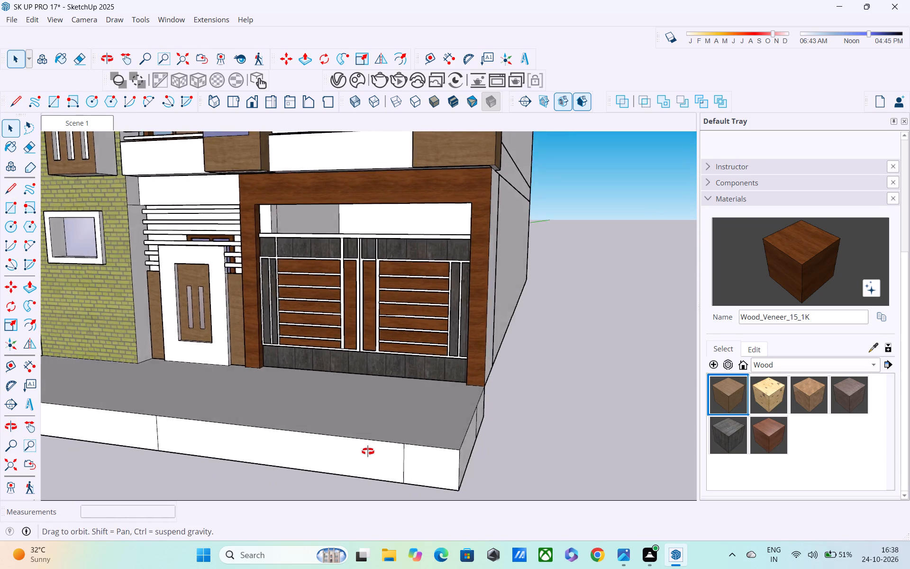
middle_click_drag(368, 451, 351, 432)
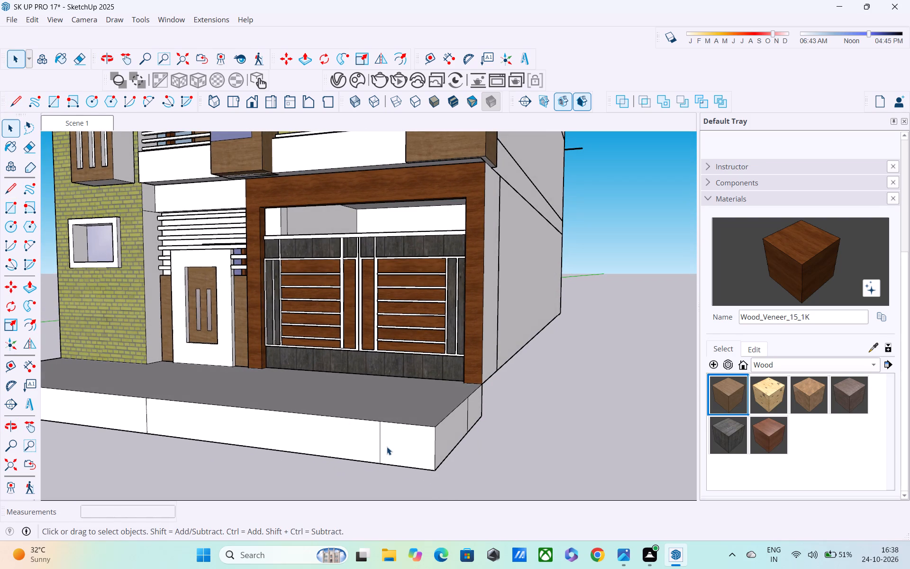
middle_click_drag(394, 459, 431, 529)
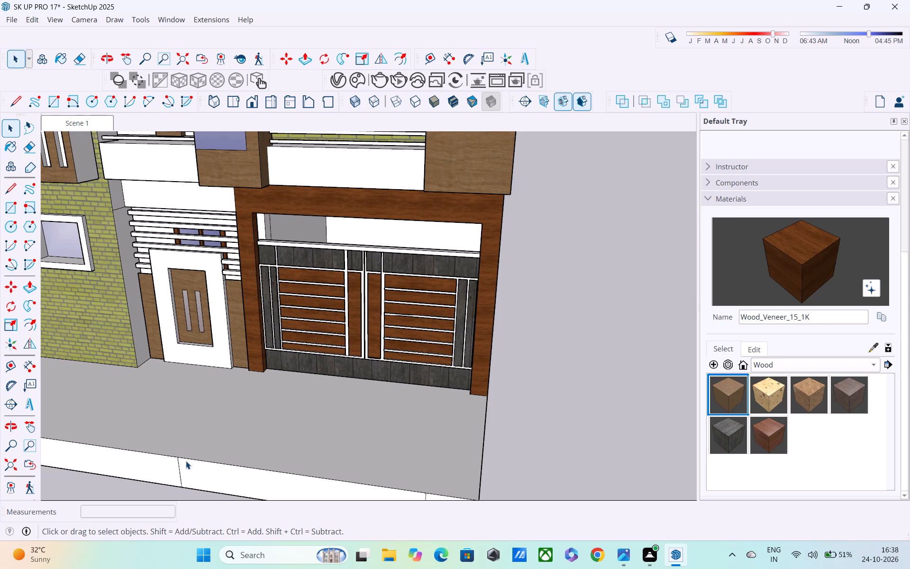
key("l")
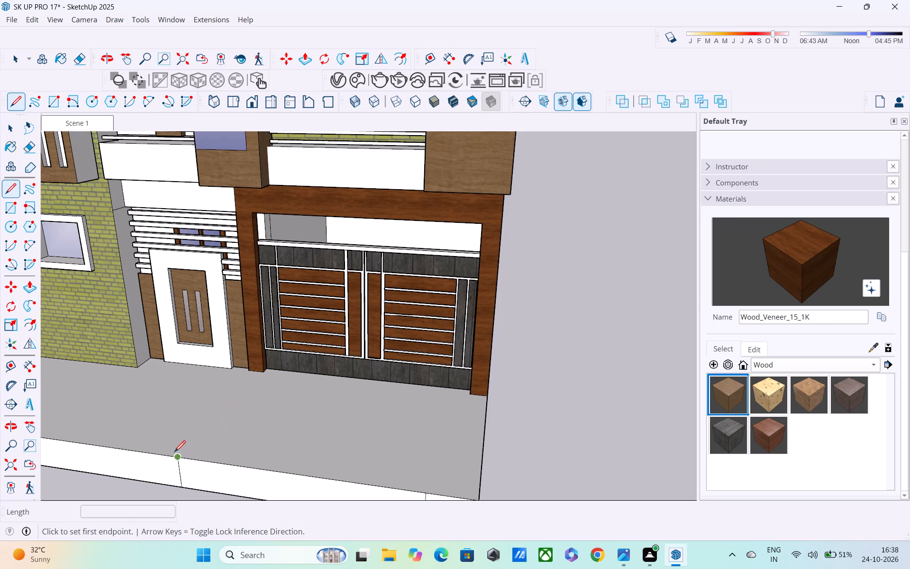
left_click(175, 458)
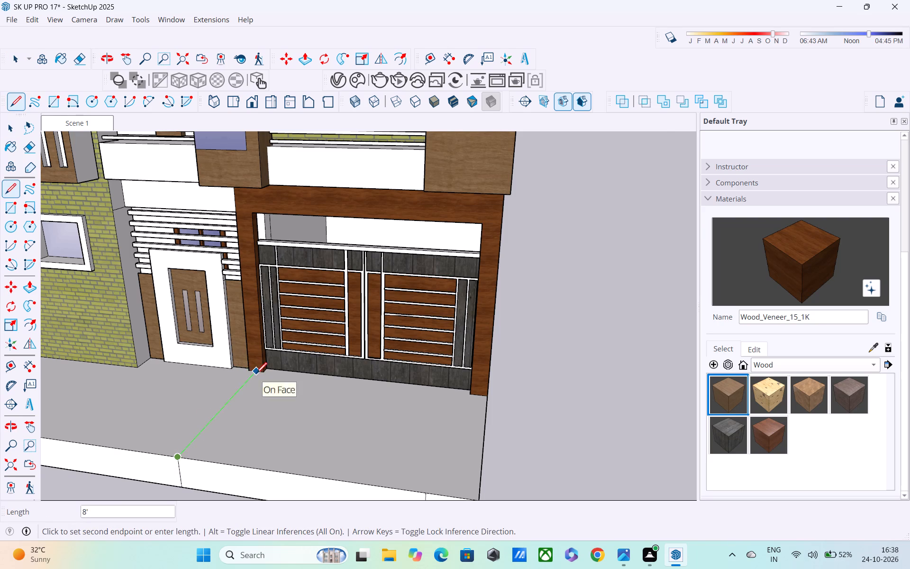
scroll(256, 375, "up", 8)
left_click(262, 372)
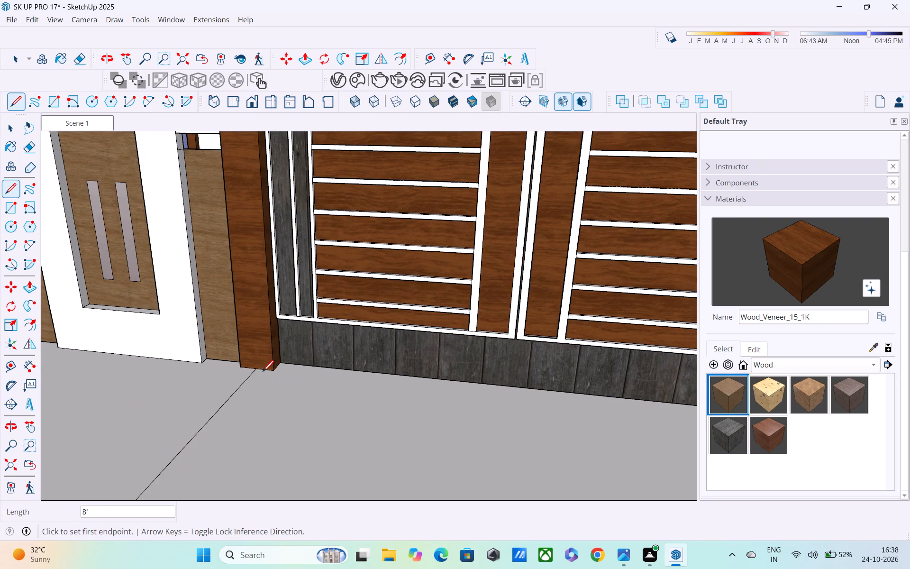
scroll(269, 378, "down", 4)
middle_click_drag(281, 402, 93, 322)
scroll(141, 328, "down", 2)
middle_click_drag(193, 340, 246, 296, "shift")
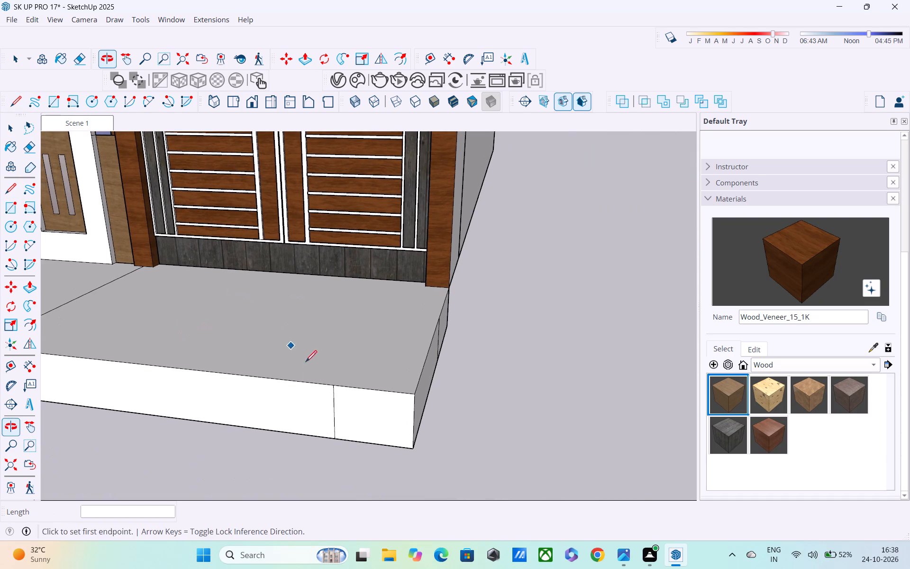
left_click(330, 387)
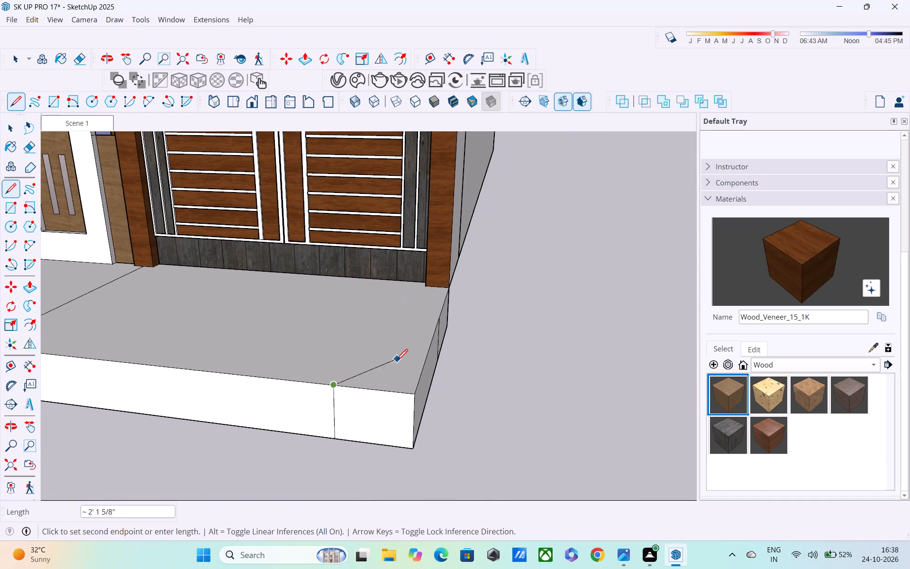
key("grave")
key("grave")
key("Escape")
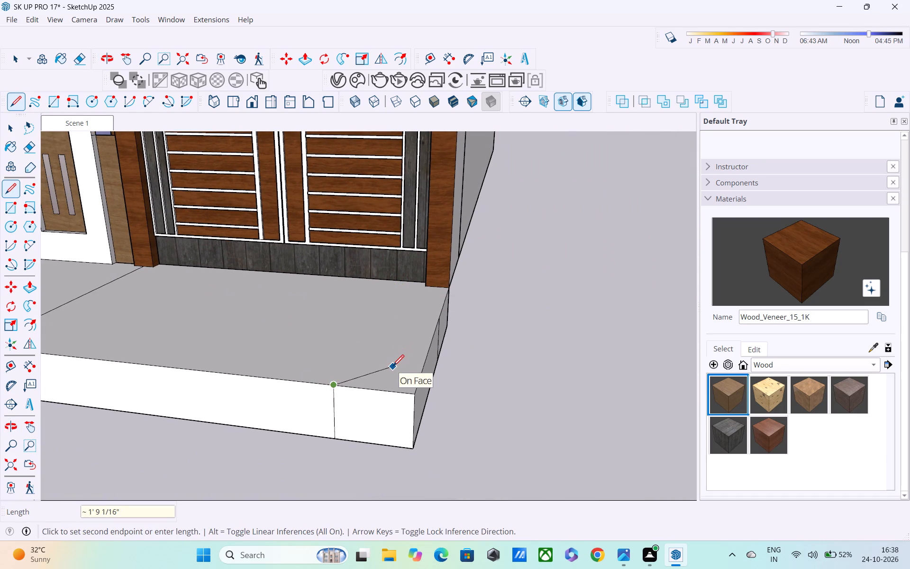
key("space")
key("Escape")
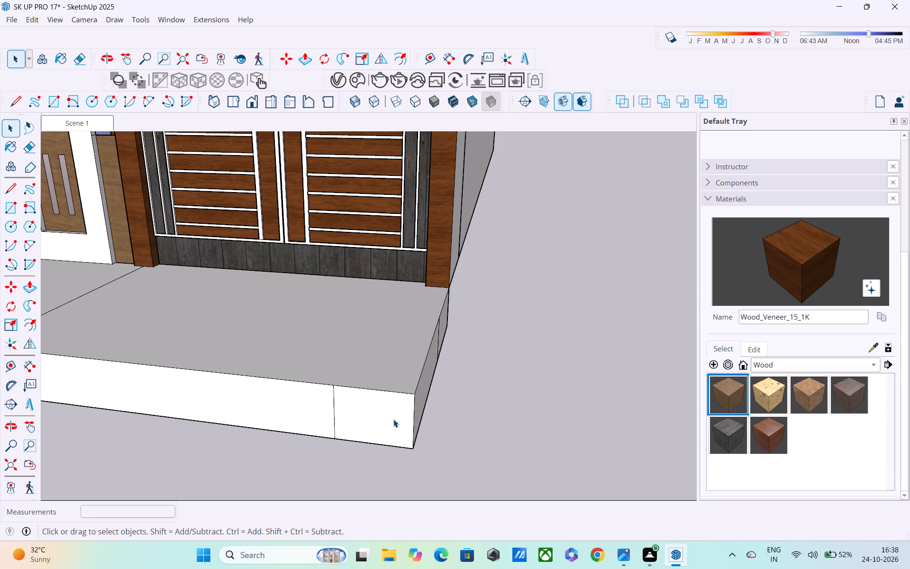
Draw a vertical line on the slab's front face near its right end, and continue it 8' across the top to the right gate pillar.
key("l")
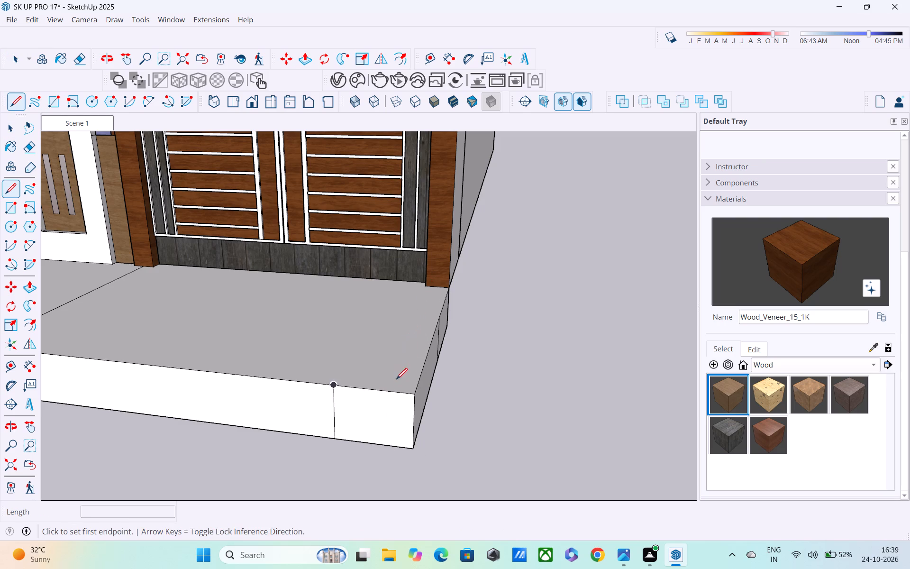
left_click(393, 392)
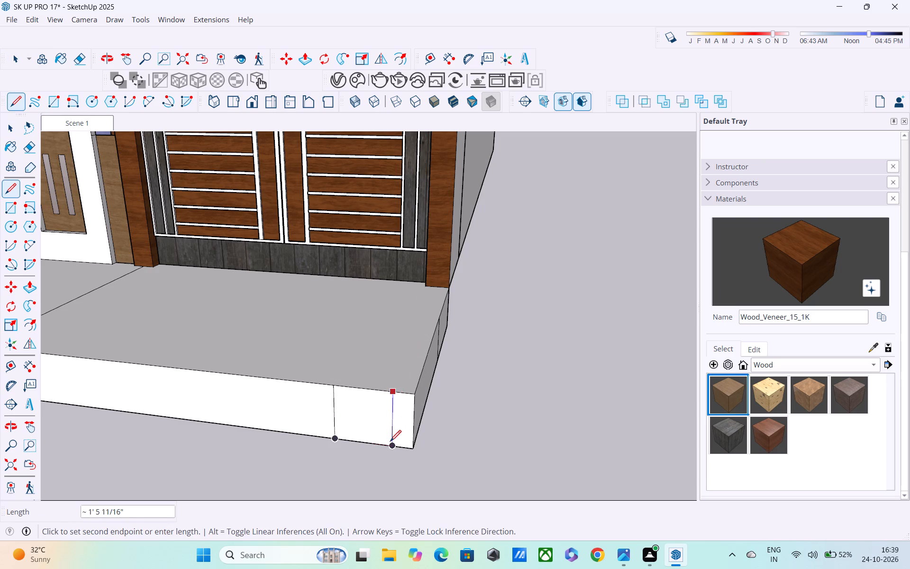
left_click(390, 442)
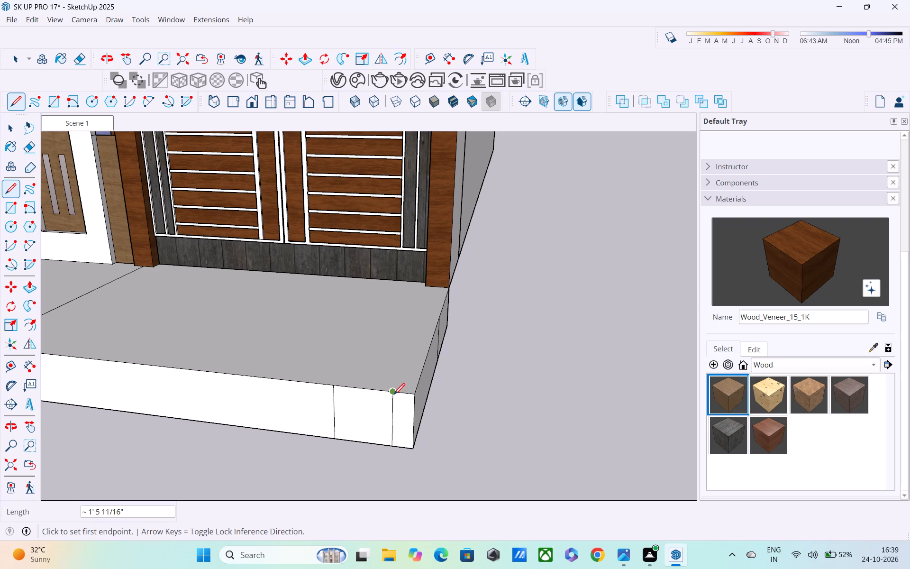
left_click(393, 394)
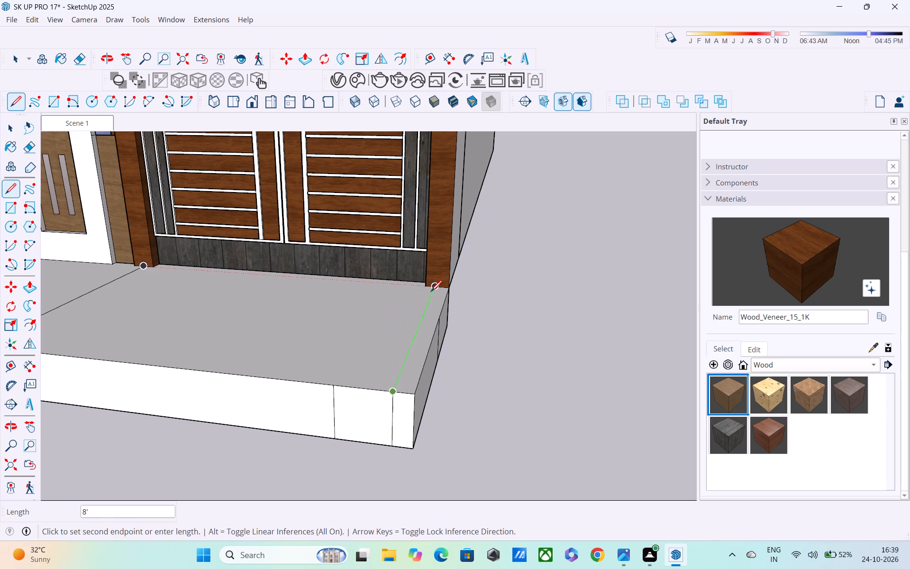
left_click(431, 293)
Push/Pull the slab's top face in front of the gate downward by about 1' 4".
middle_click_drag(430, 326, 432, 374)
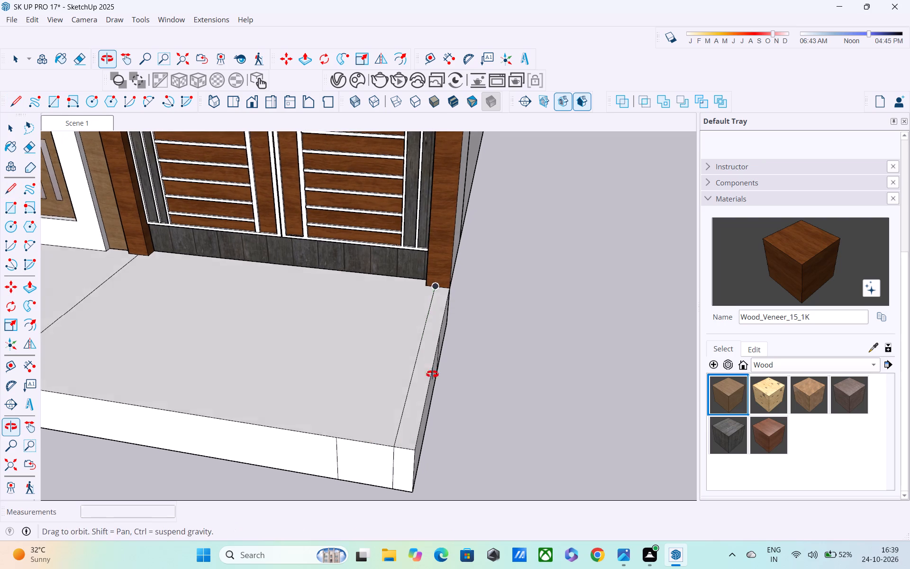
middle_click_drag(432, 374, 433, 375)
key("p")
left_click(382, 357)
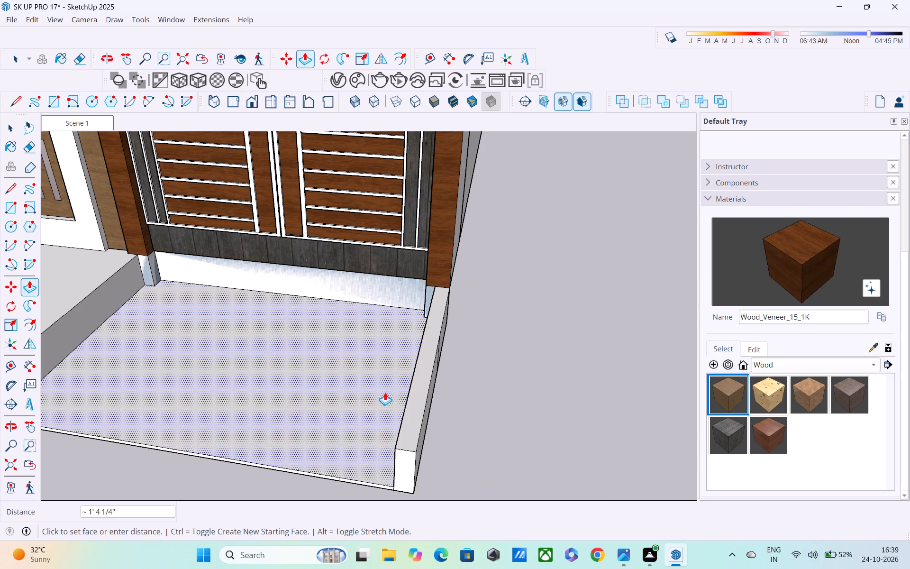
left_click(385, 392)
middle_click_drag(385, 395, 442, 328)
scroll(443, 326, "up", 1)
scroll(443, 326, "down", 4)
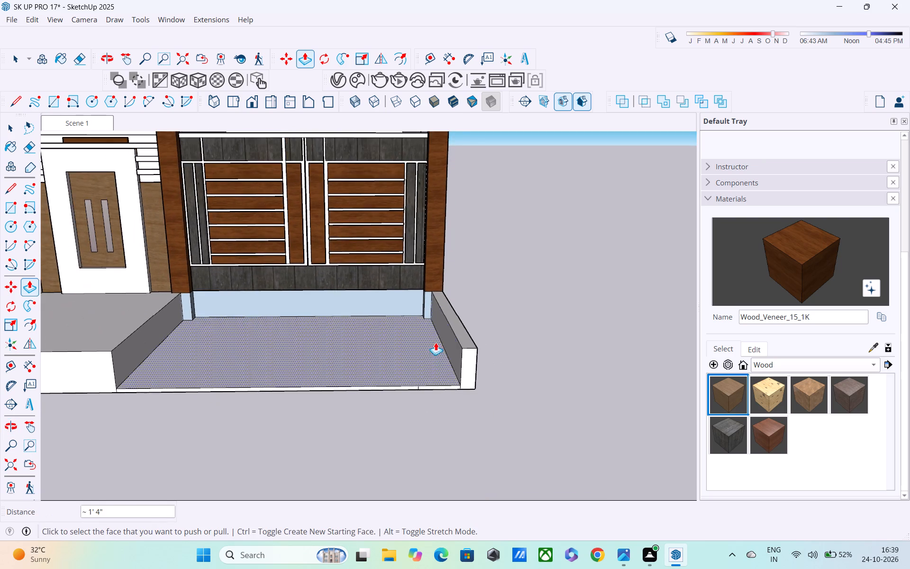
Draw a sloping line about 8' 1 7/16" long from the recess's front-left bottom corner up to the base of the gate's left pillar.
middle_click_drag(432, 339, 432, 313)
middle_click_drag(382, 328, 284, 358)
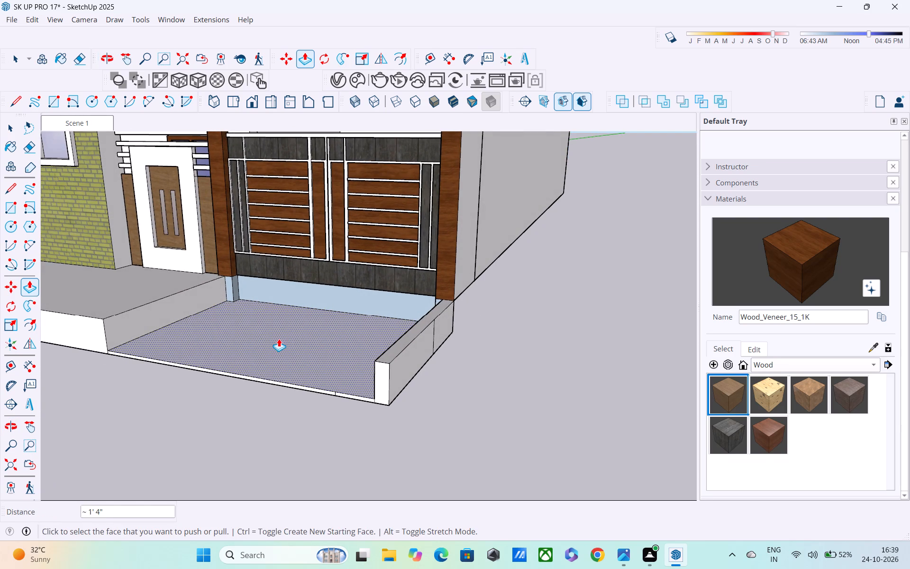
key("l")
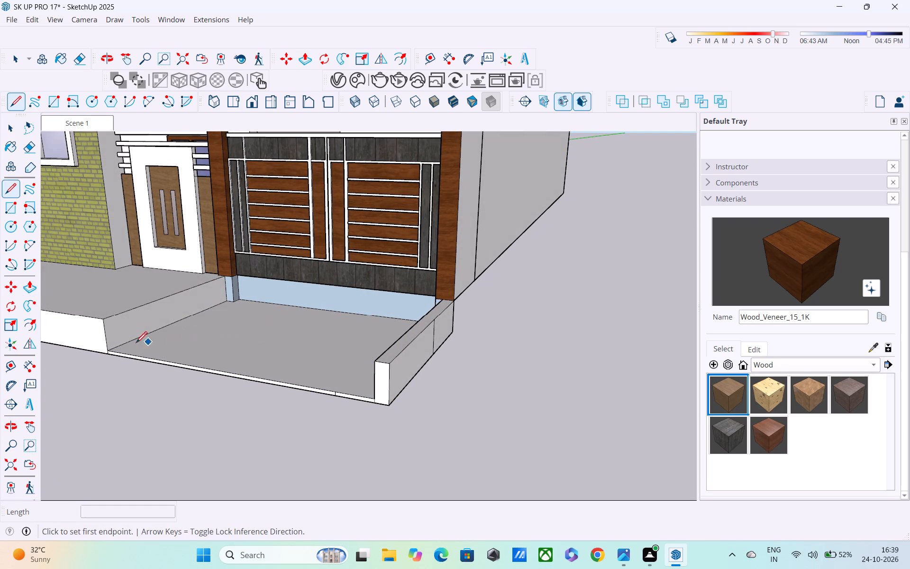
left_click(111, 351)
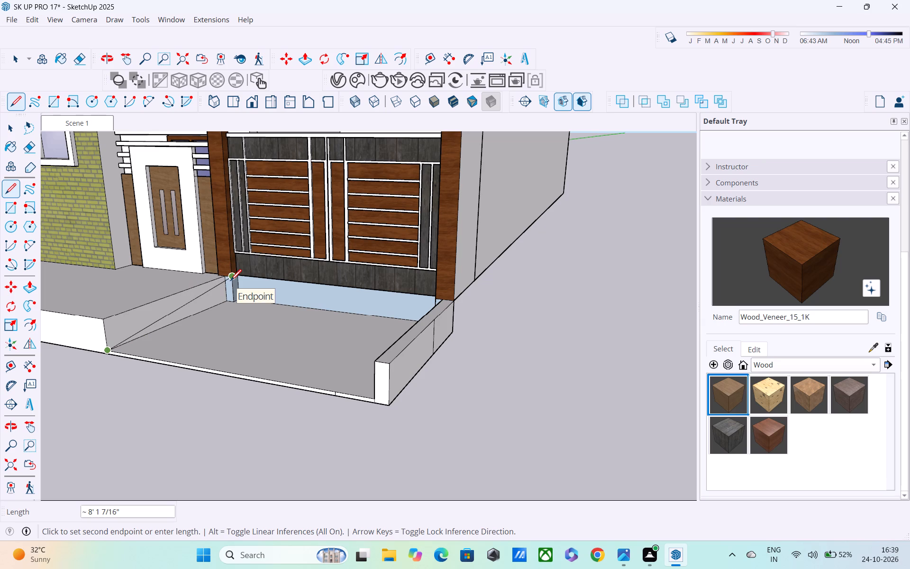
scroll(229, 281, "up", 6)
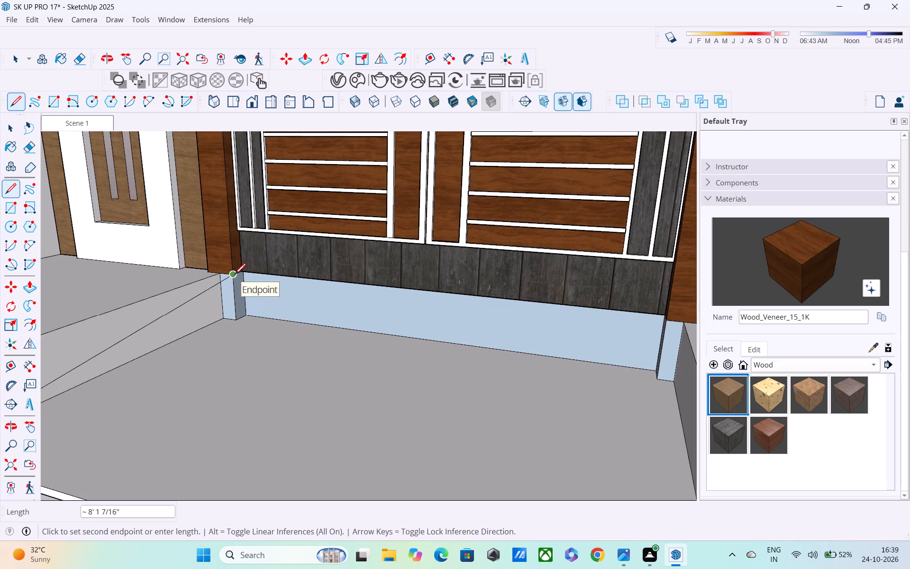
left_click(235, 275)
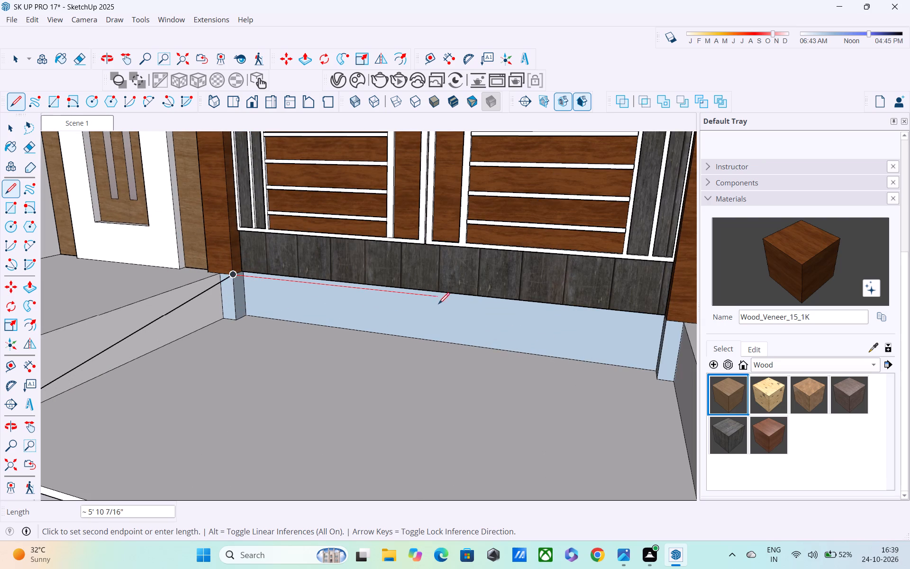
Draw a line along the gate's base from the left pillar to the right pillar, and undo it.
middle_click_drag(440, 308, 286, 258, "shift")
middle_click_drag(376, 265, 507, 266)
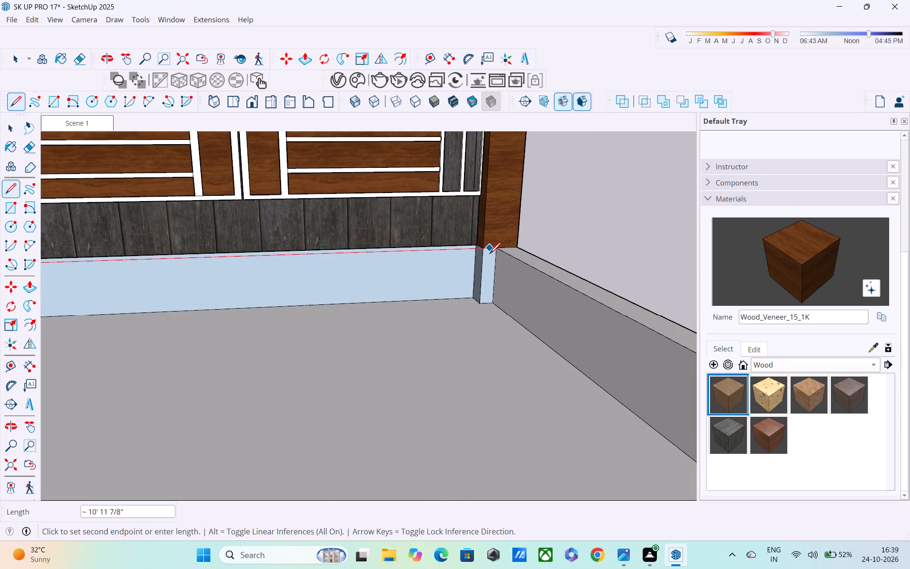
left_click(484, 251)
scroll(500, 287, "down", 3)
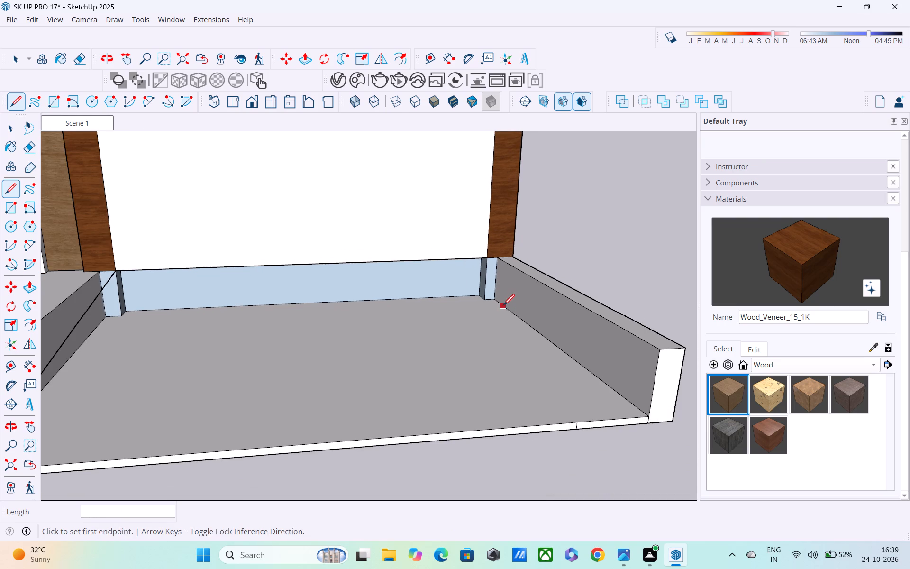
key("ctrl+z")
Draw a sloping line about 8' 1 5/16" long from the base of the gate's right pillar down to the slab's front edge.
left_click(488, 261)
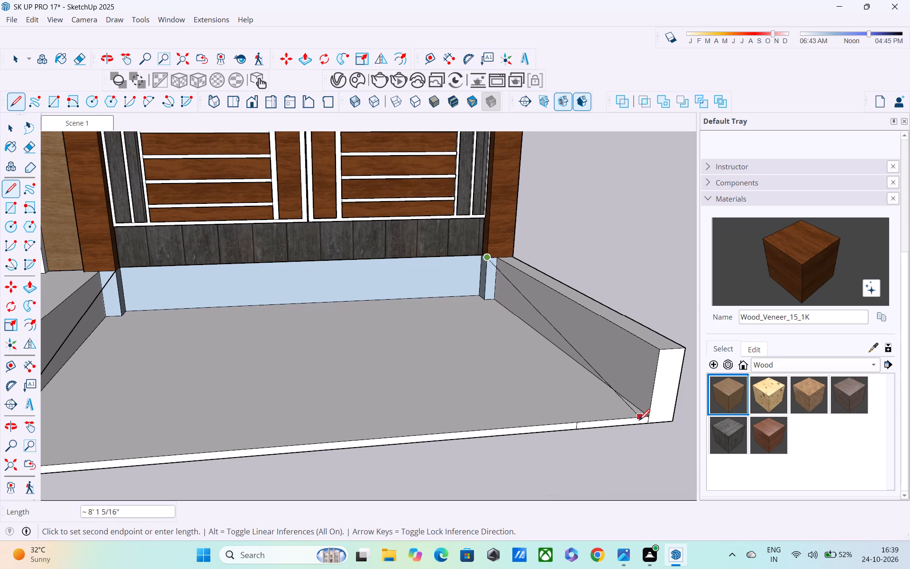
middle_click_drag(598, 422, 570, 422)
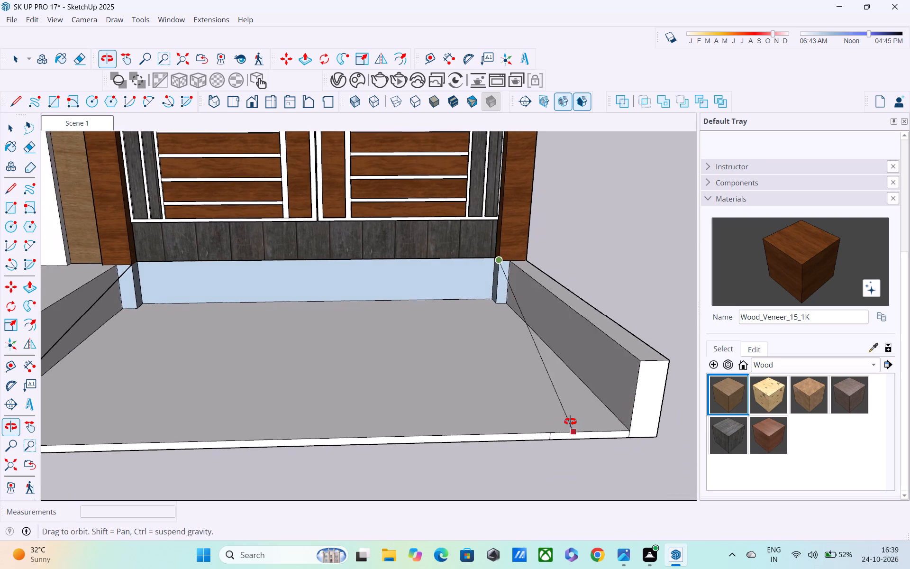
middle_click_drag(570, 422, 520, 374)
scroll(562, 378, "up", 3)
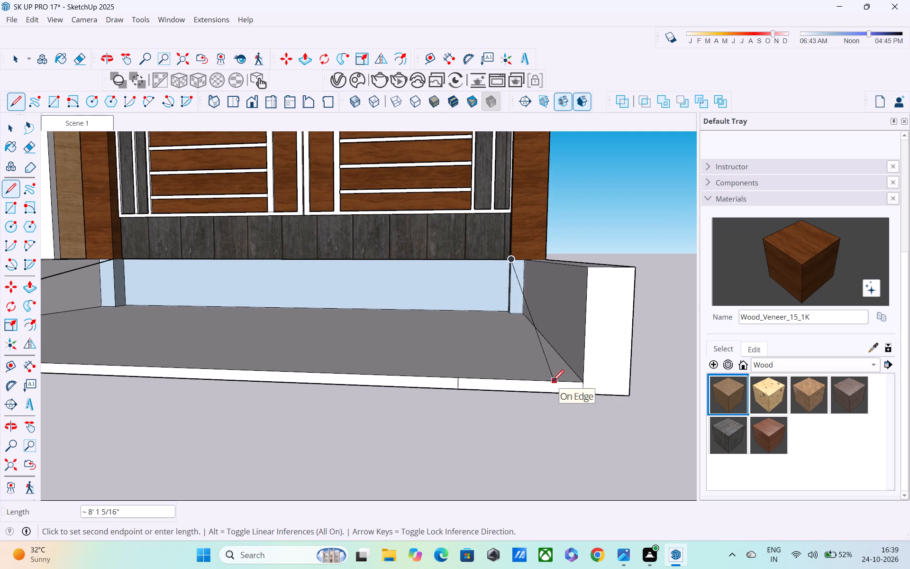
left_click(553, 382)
Continue the line about 11' along the slab's front edge to the foot of the left sloping line.
middle_click_drag(551, 382, 669, 408)
scroll(579, 385, "down", 4)
middle_click_drag(552, 385, 563, 380)
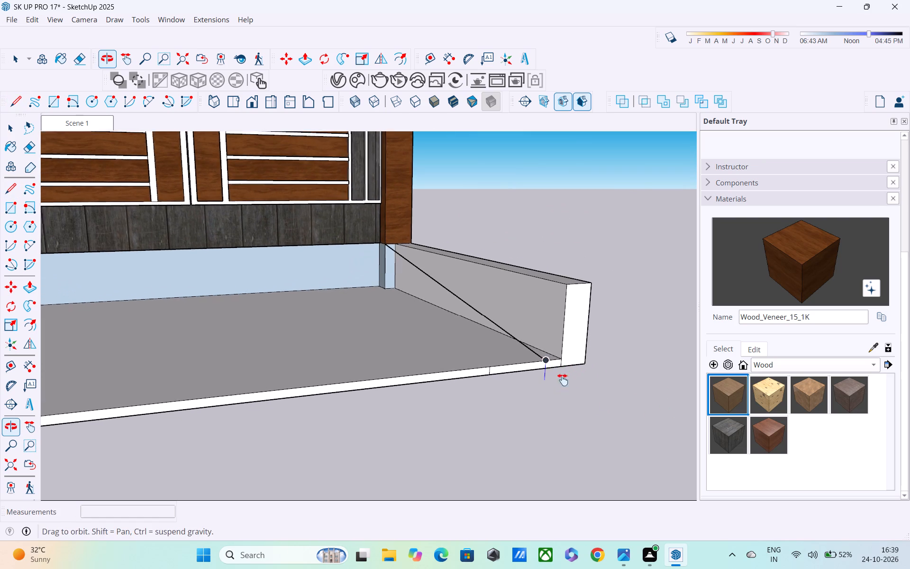
middle_click_drag(563, 380, 640, 343)
middle_click_drag(360, 370, 630, 355, "shift")
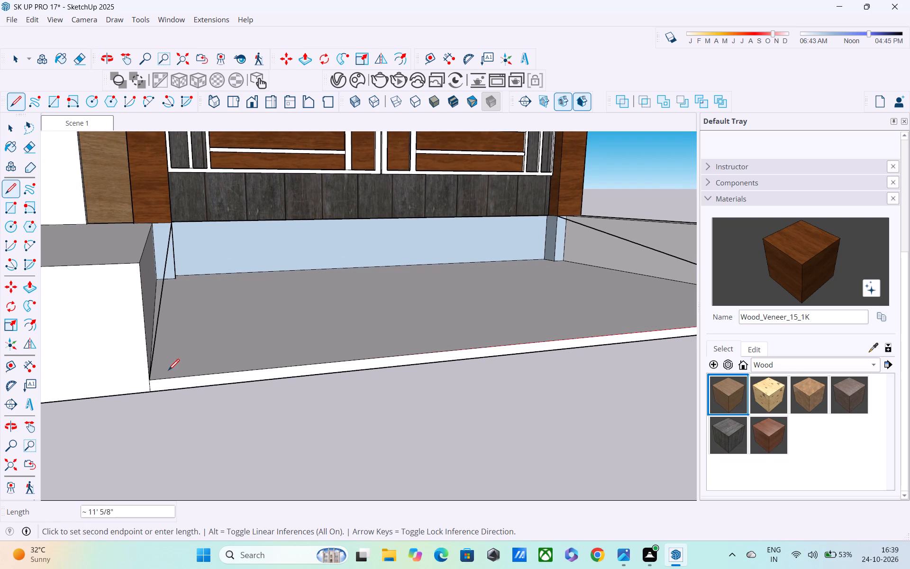
left_click(154, 376)
Draw a sloped ramp rectangle, about 10' 3 3/8" by 8' 7 1/4", from the gate base's left corner to the slab's front edge.
middle_click_drag(260, 364, 127, 443)
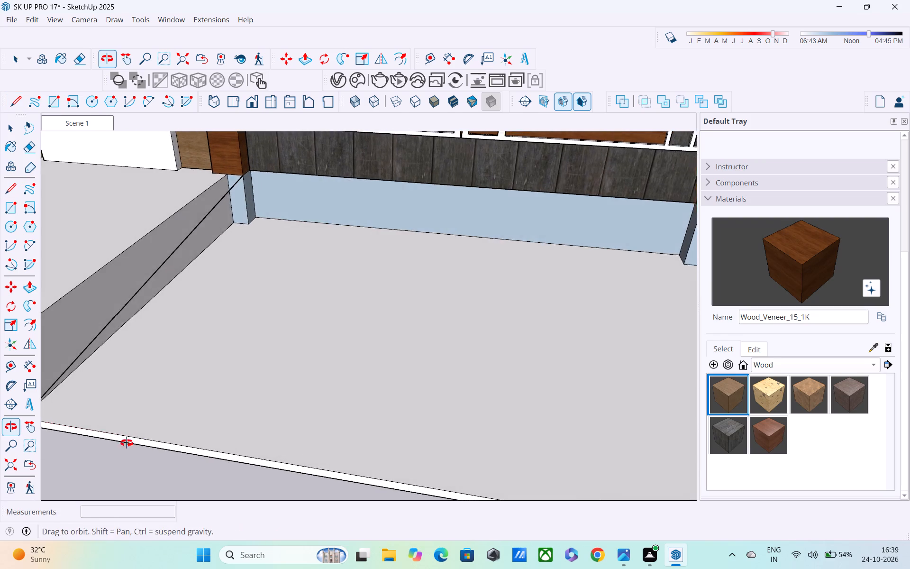
middle_click_drag(127, 443, 126, 441)
scroll(145, 408, "down", 4, "shift")
middle_click_drag(168, 357, 154, 332, "shift")
scroll(167, 323, "down", 1)
middle_click_drag(176, 319, 219, 248, "shift")
scroll(247, 256, "down", 1)
middle_click_drag(247, 257, 243, 271)
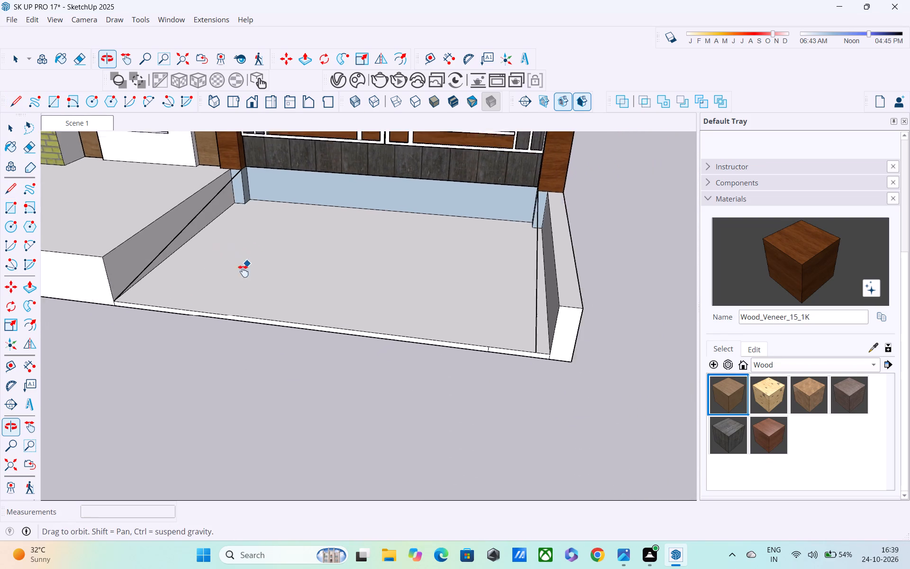
middle_click_drag(243, 271, 220, 322)
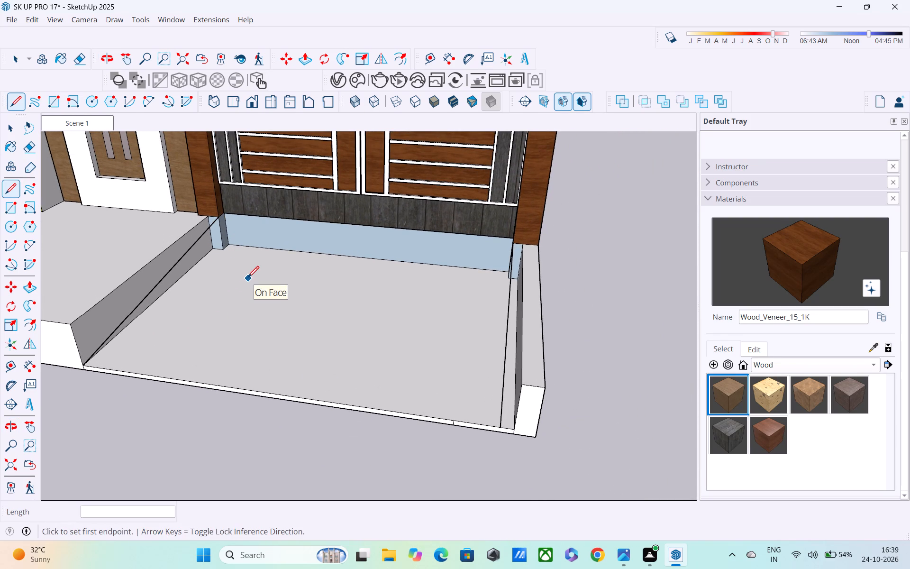
key("r")
left_click(225, 217)
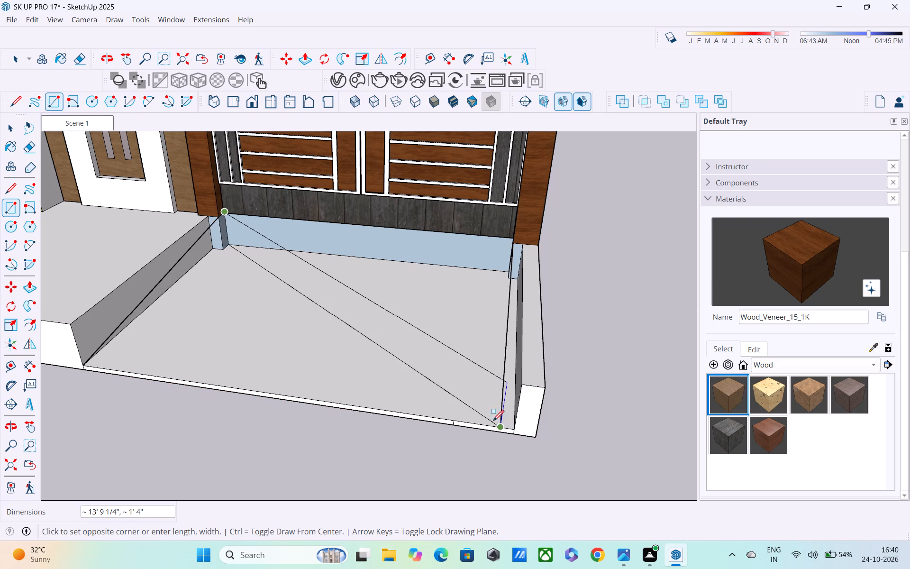
middle_click_drag(490, 418, 568, 351)
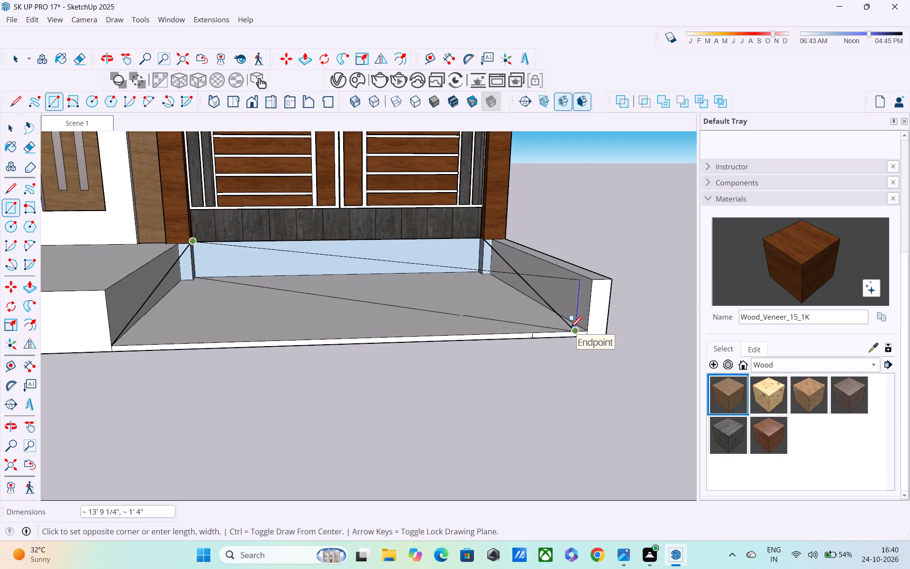
left_click(559, 332)
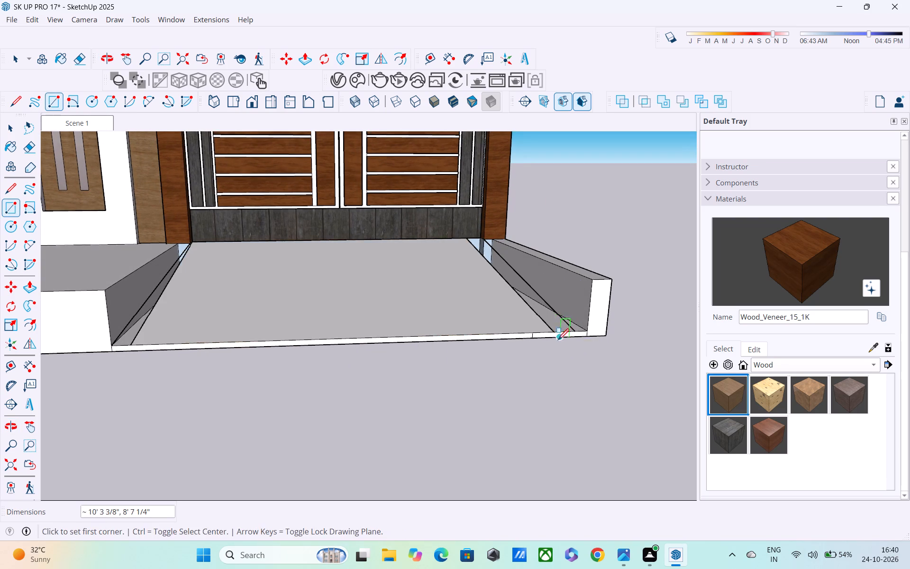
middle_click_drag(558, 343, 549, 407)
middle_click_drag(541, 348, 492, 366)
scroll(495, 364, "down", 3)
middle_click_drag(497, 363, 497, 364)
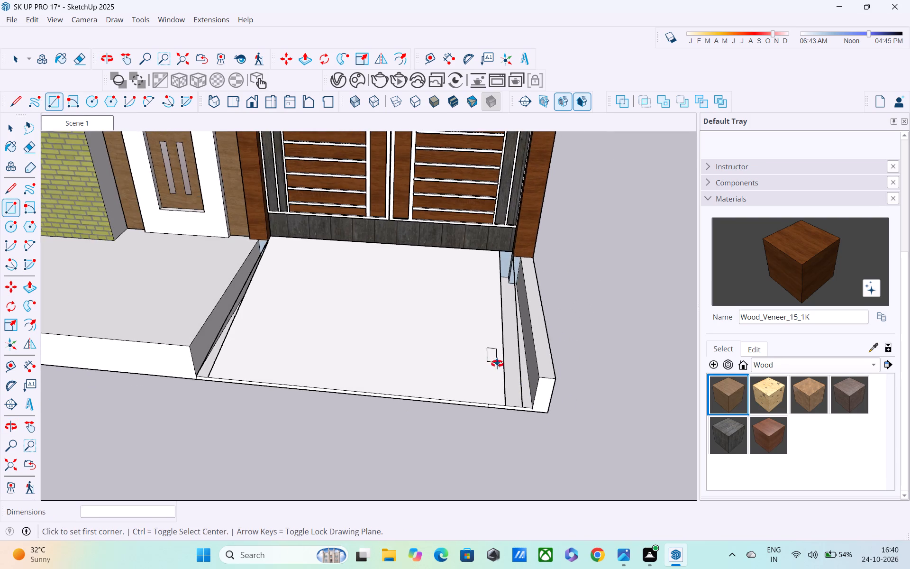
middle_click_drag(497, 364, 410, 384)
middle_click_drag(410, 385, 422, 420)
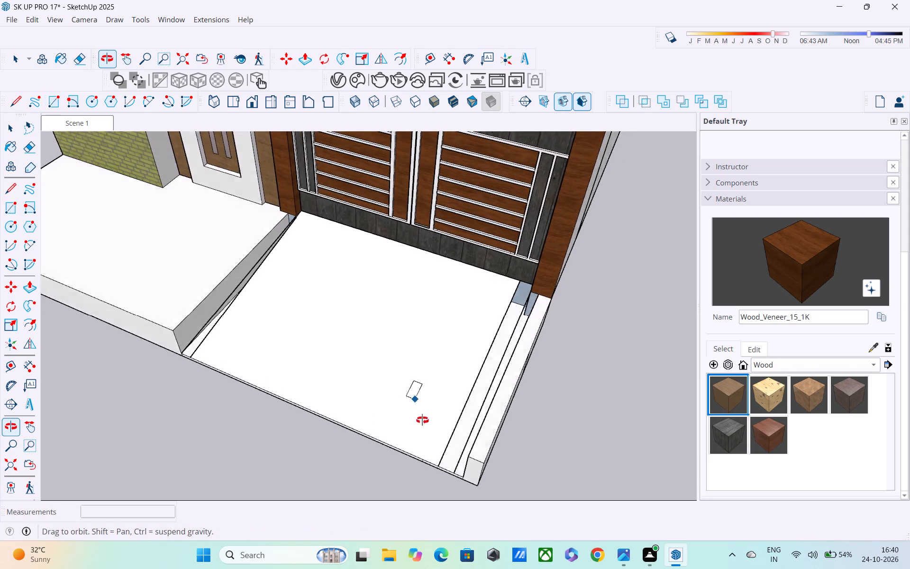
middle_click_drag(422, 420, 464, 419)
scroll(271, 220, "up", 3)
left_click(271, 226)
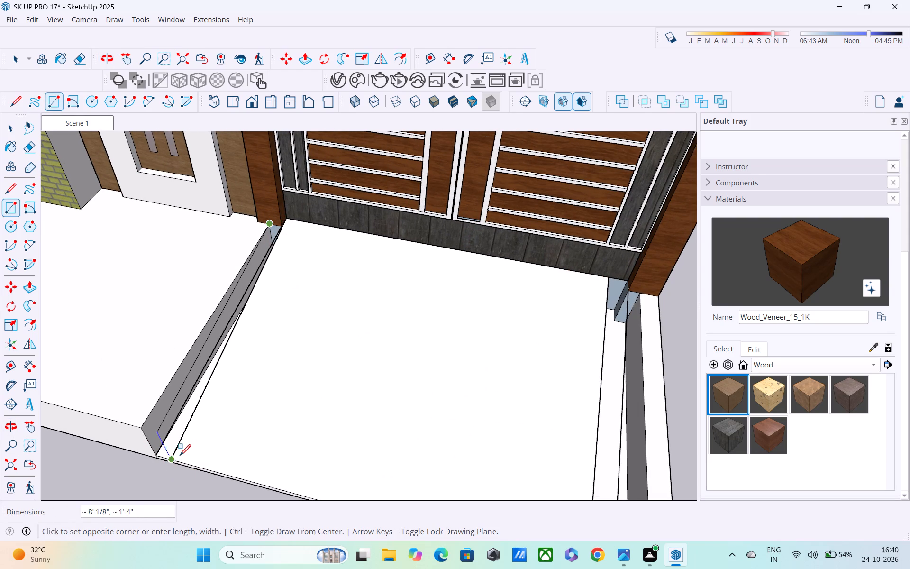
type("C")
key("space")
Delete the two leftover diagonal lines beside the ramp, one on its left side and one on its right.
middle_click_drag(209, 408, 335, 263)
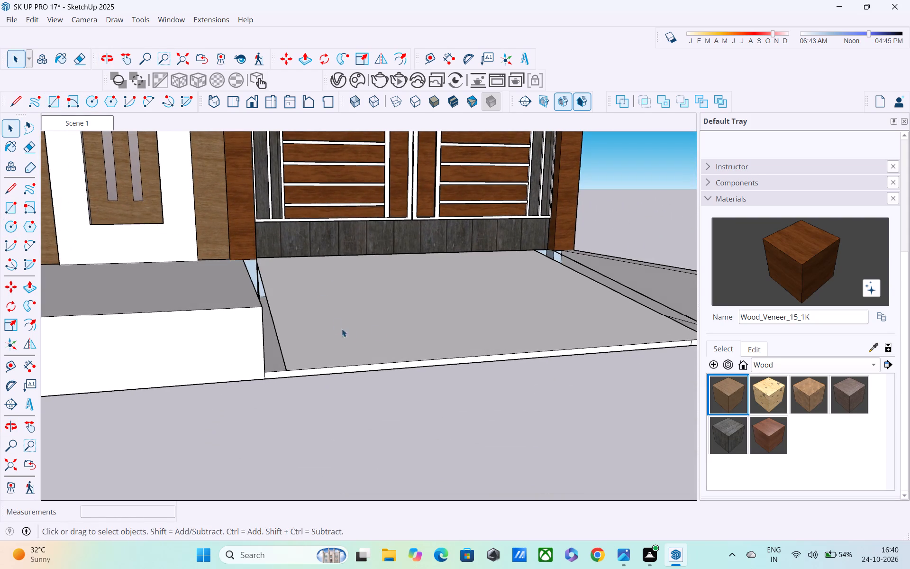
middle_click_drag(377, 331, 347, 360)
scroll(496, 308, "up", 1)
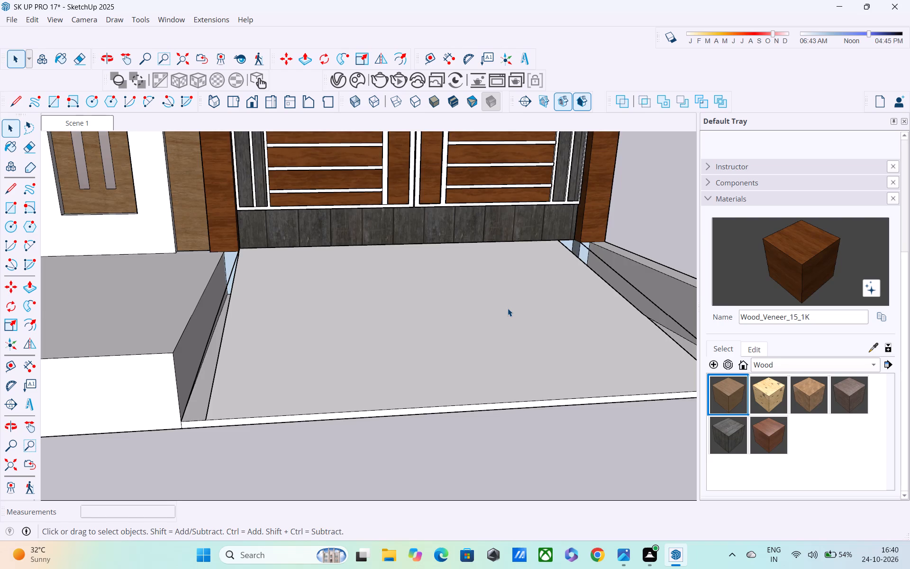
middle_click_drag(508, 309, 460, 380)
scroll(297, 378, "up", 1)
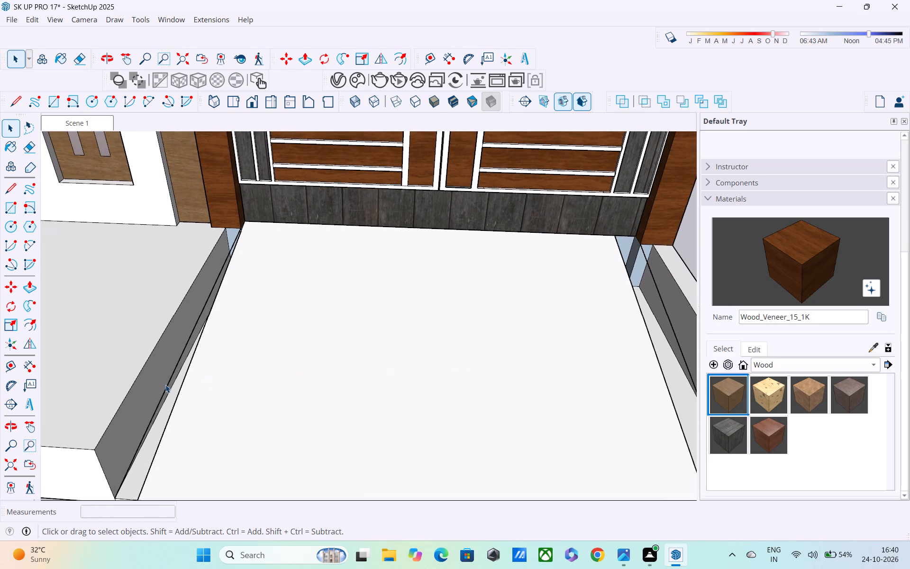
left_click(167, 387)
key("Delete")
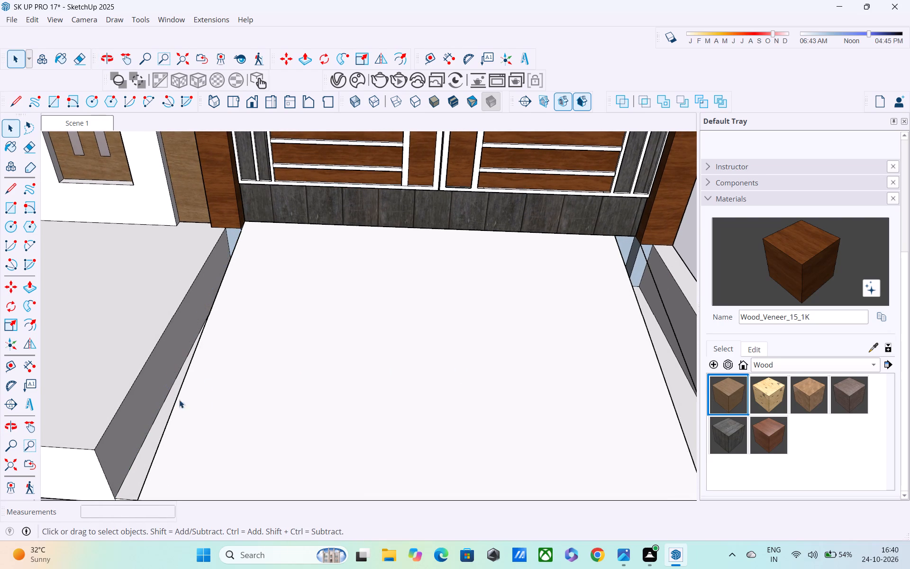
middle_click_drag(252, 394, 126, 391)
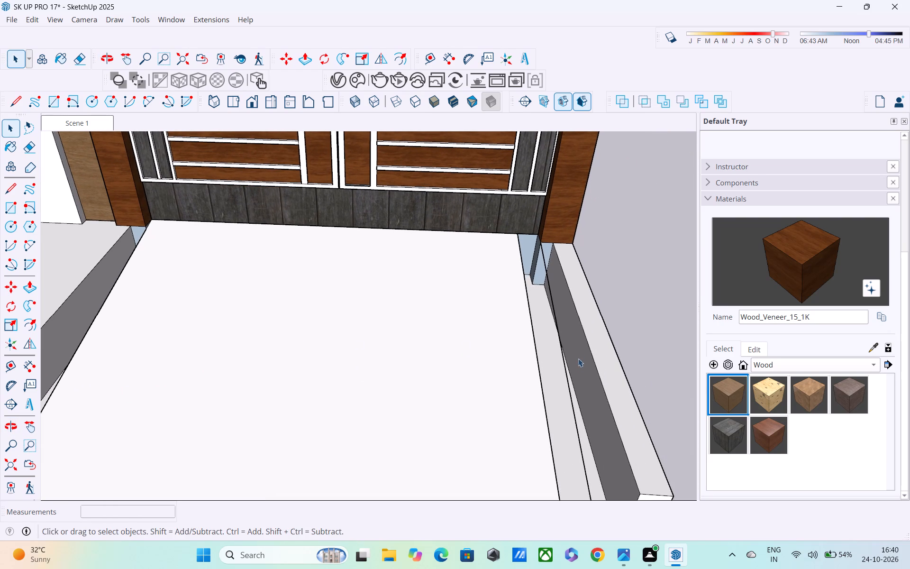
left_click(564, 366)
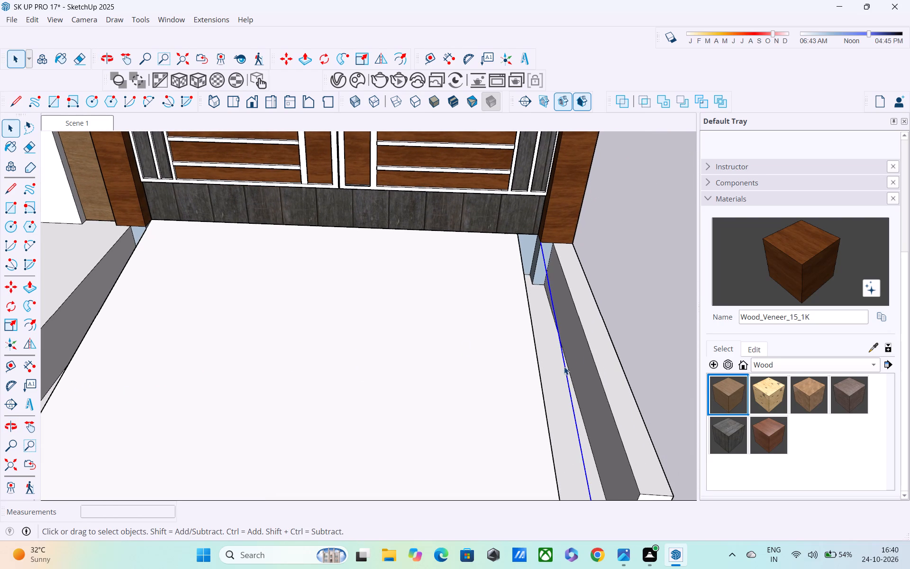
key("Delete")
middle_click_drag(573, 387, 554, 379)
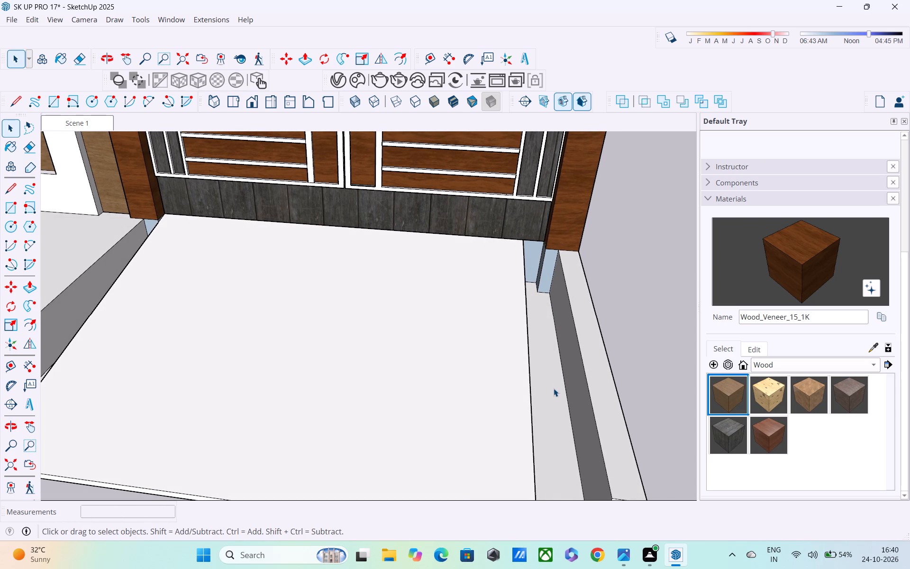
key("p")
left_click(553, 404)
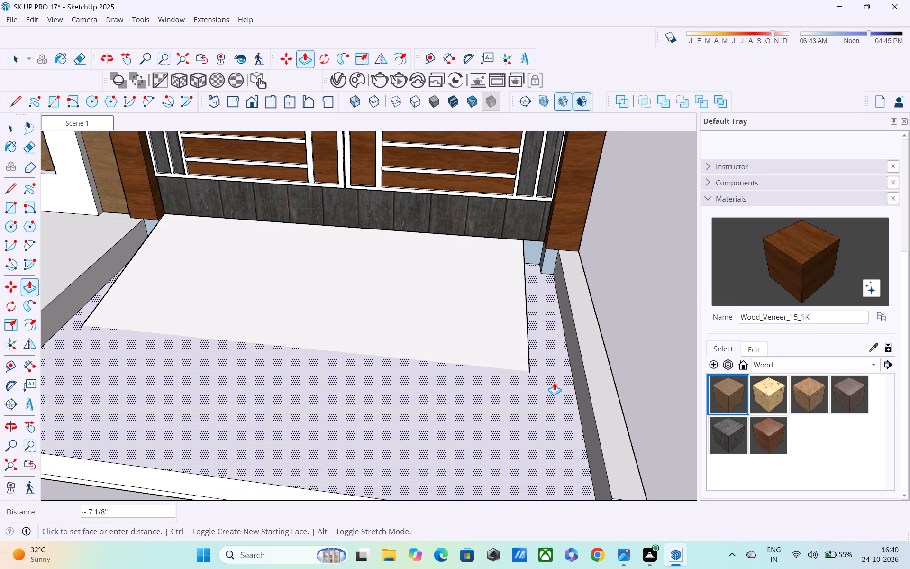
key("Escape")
Draw a line across the recessed floor from the ramp's front-right corner to the recess's back edge below the gate.
middle_click_drag(564, 405, 511, 339)
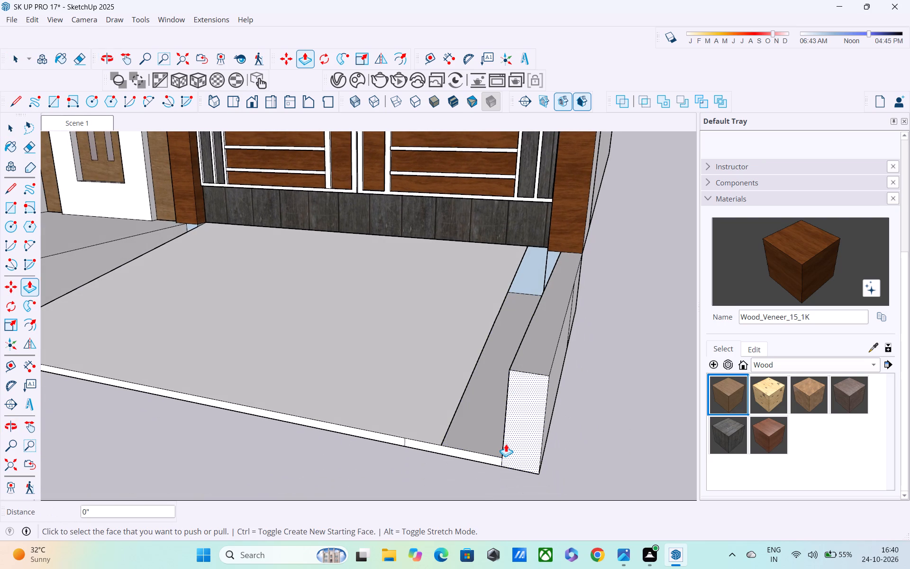
key("l")
scroll(467, 447, "up", 1)
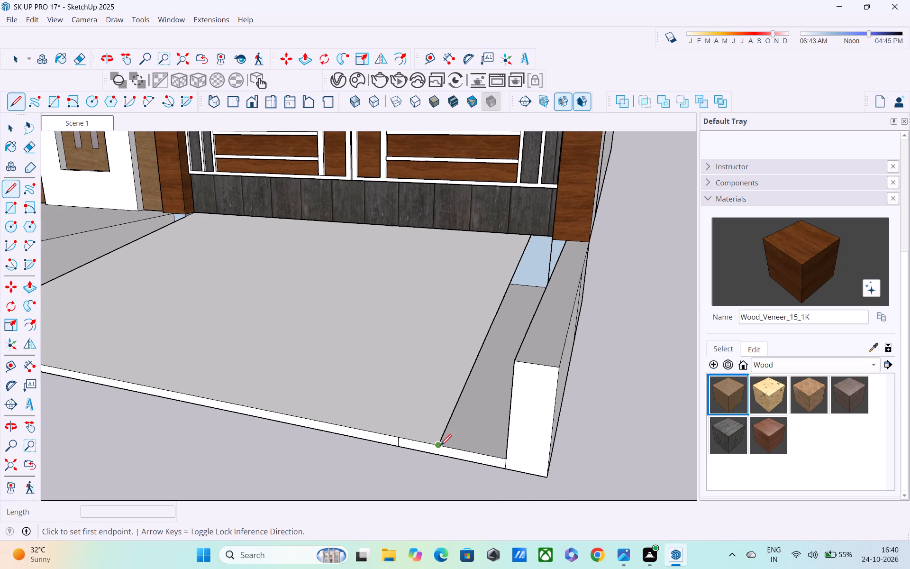
left_click(440, 447)
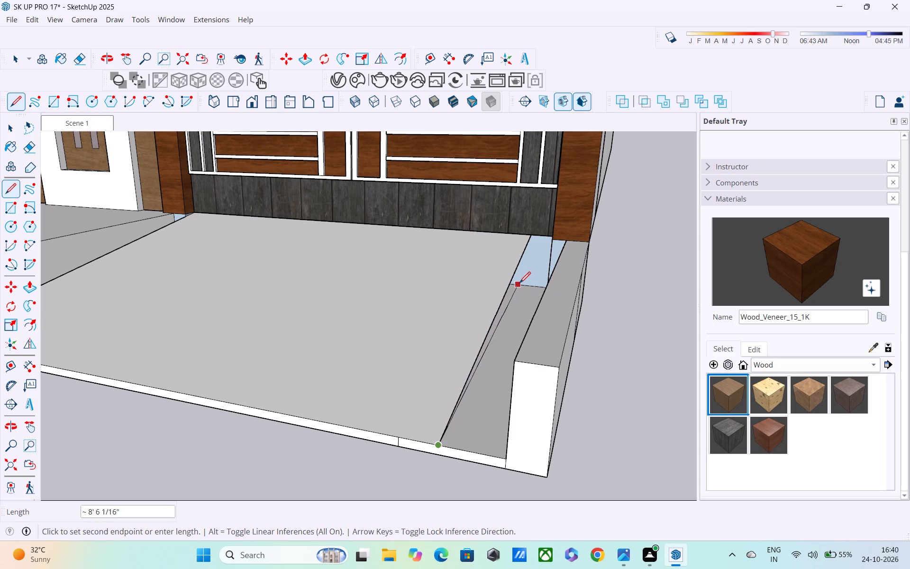
left_click(522, 284)
Push/Pull the narrow floor strip between the ramp and the right side wall up to the wall's top.
middle_click_drag(543, 309, 568, 333)
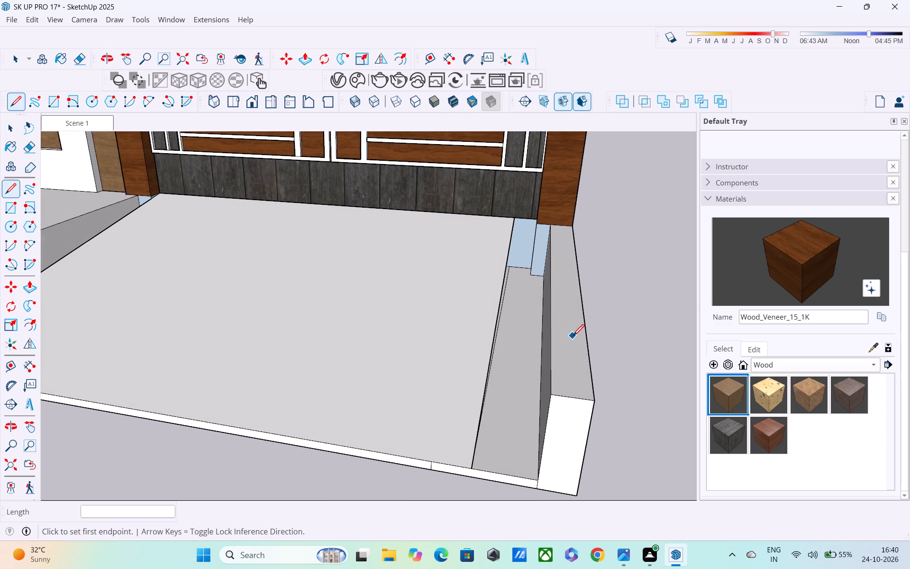
key("p")
left_click(520, 354)
left_click_drag(528, 354, 526, 350)
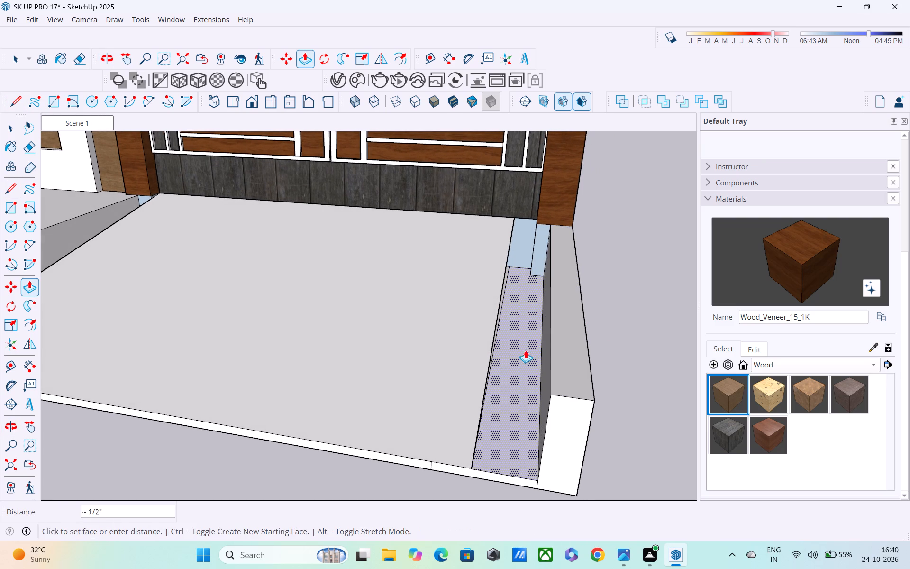
left_click_drag(526, 350, 525, 292)
left_click(525, 290)
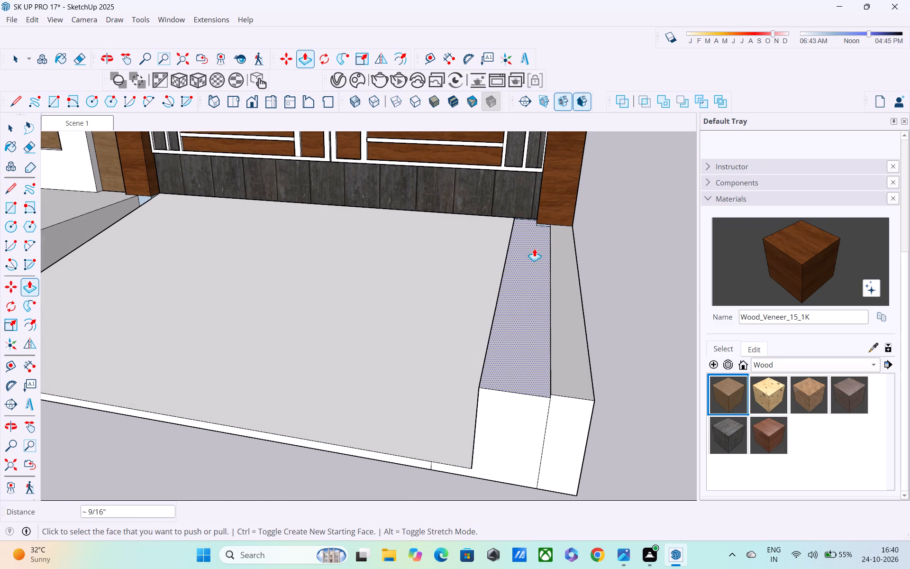
Push/Pull the narrow strip between the ramp and the right side wall flush with the wall's top.
middle_click_drag(542, 357, 544, 319)
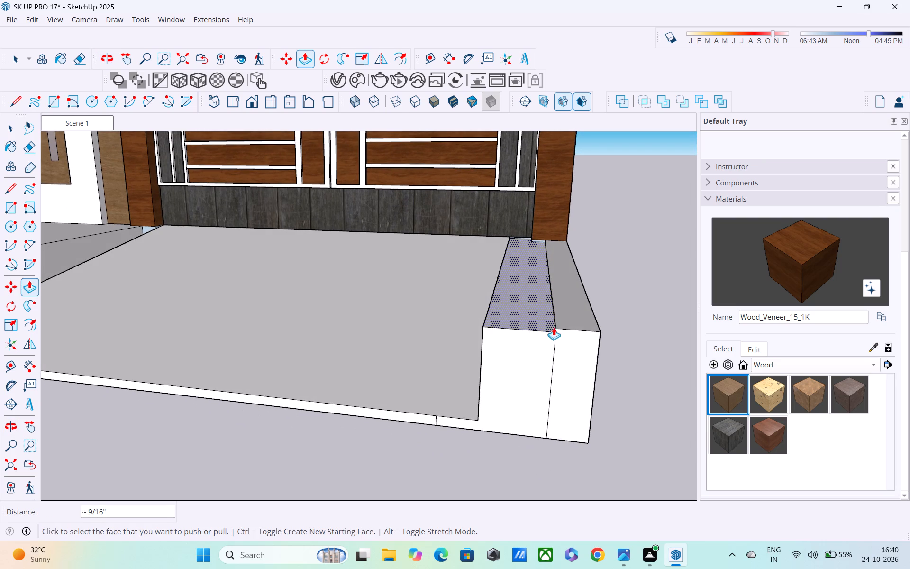
middle_click_drag(554, 348, 364, 377)
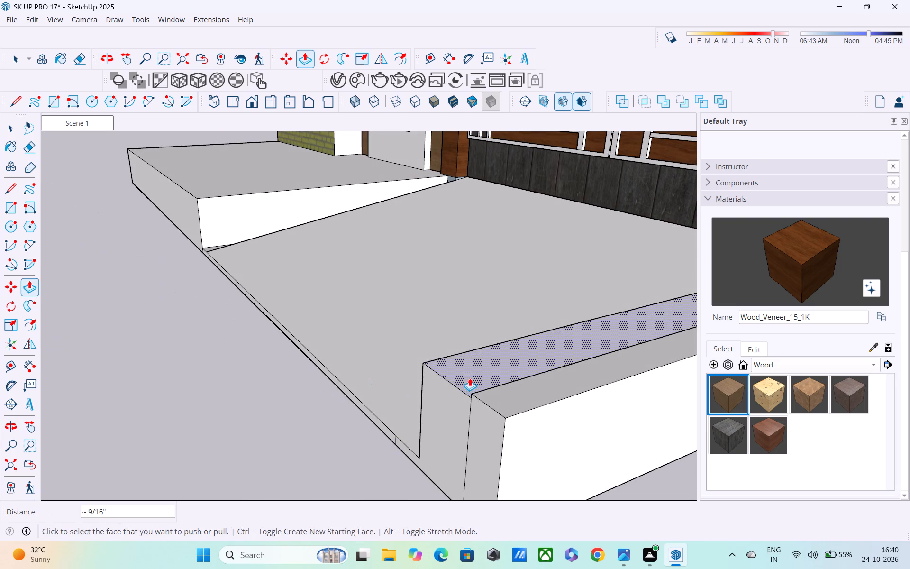
left_click(470, 377)
left_click(497, 394)
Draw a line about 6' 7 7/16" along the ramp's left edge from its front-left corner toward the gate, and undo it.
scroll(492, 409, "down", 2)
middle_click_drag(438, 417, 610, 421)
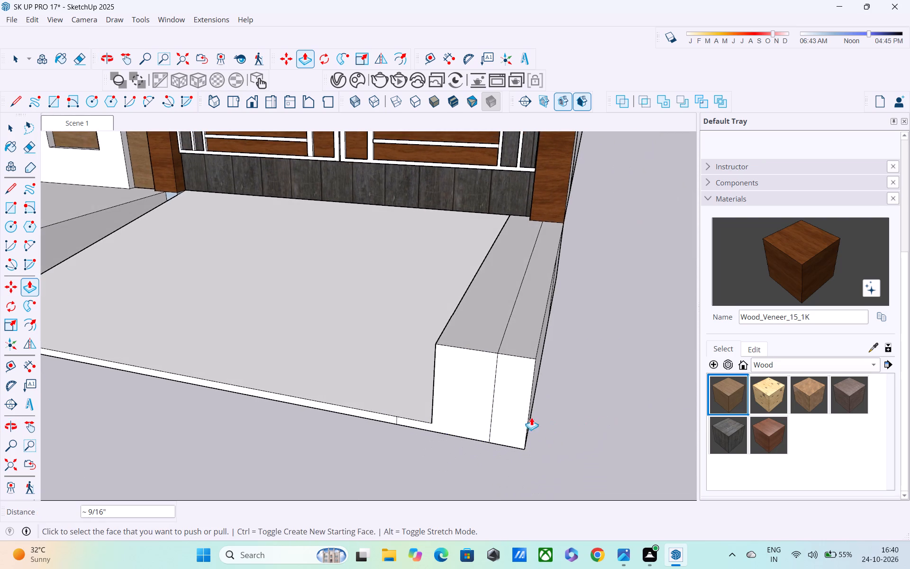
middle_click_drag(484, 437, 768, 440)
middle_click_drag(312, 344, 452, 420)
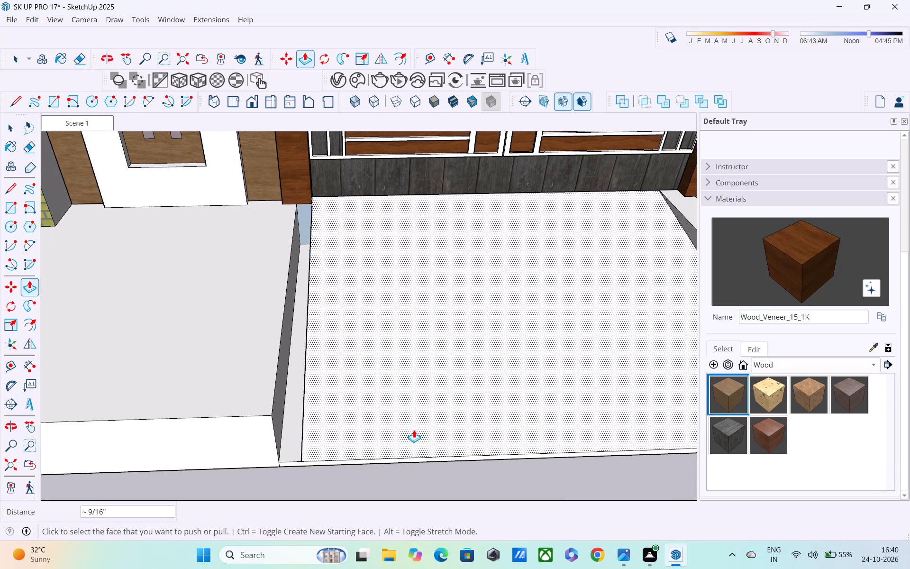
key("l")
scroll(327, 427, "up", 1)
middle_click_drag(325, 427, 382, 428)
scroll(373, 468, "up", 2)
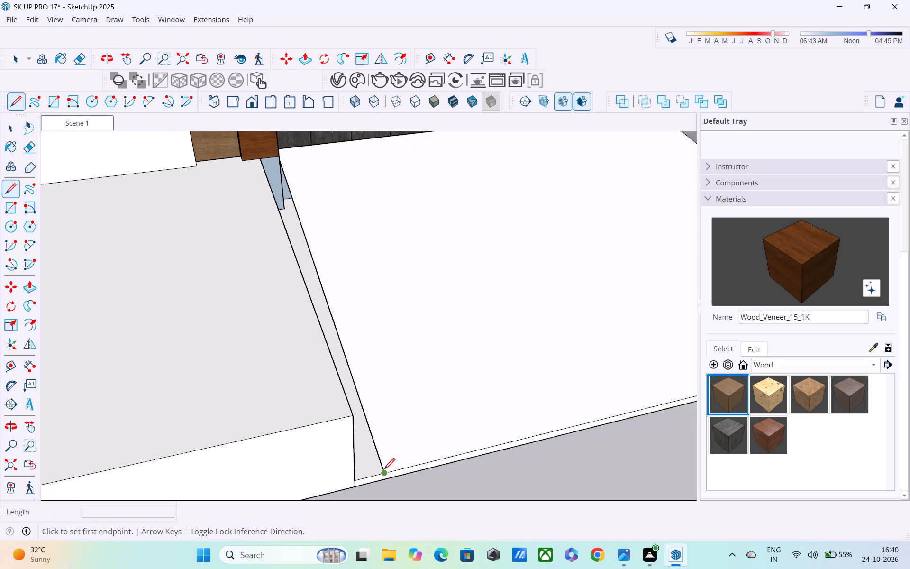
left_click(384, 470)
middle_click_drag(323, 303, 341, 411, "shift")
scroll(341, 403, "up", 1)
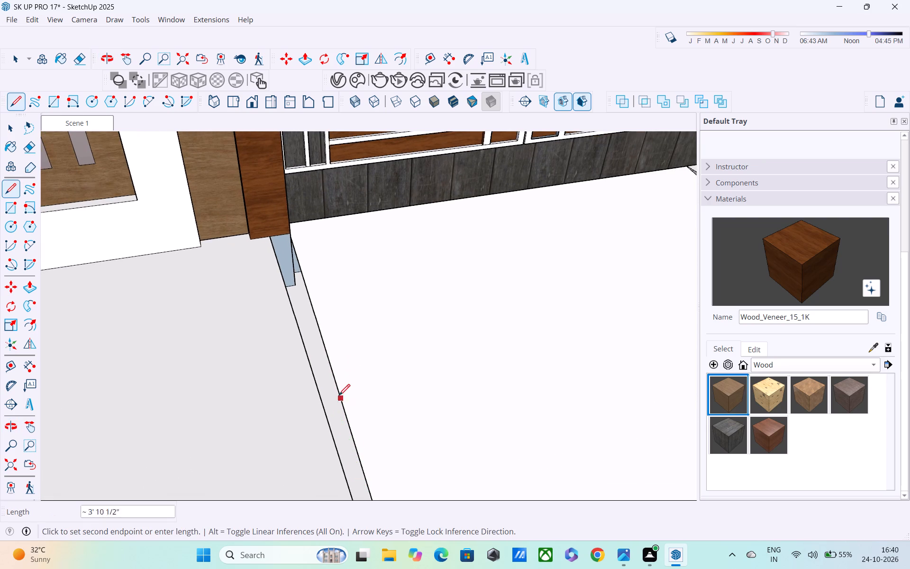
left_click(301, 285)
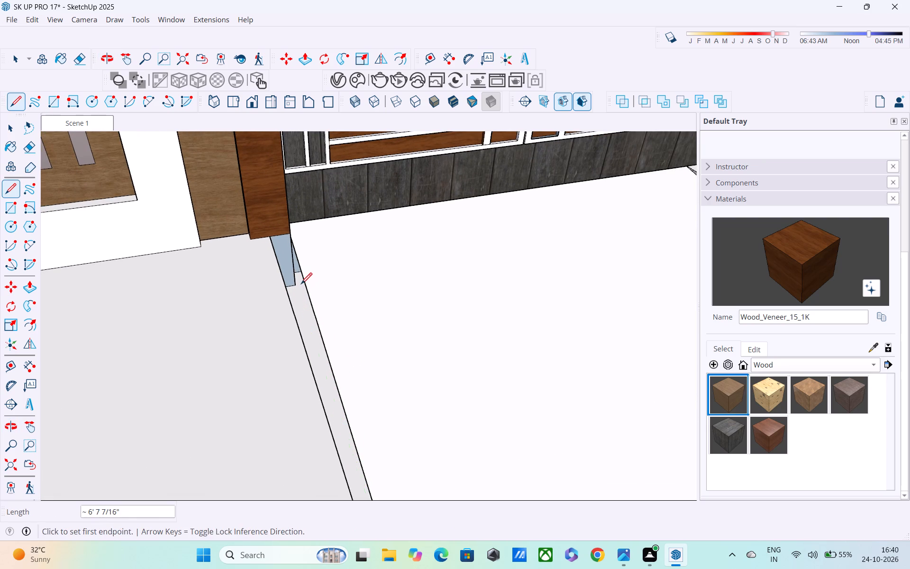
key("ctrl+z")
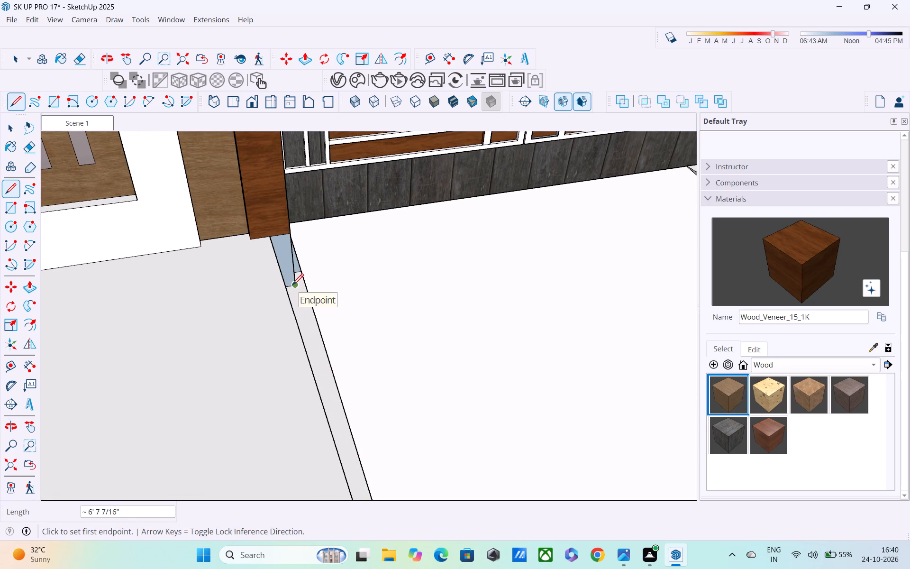
Draw a line about 8' long from the corner of the opening behind the left gap to the ramp's front-left corner.
left_click(292, 286)
middle_click_drag(321, 384, 165, 198, "shift")
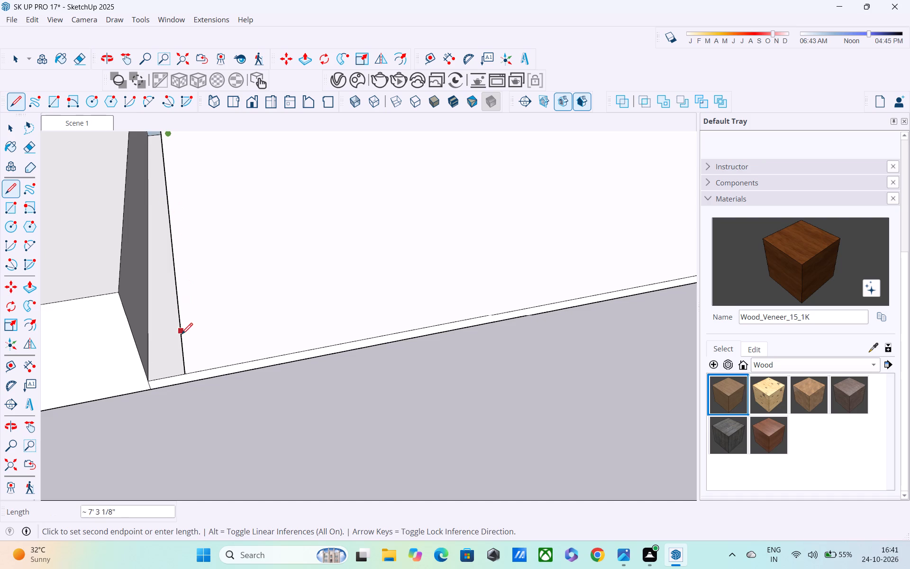
middle_click_drag(181, 337, 220, 300)
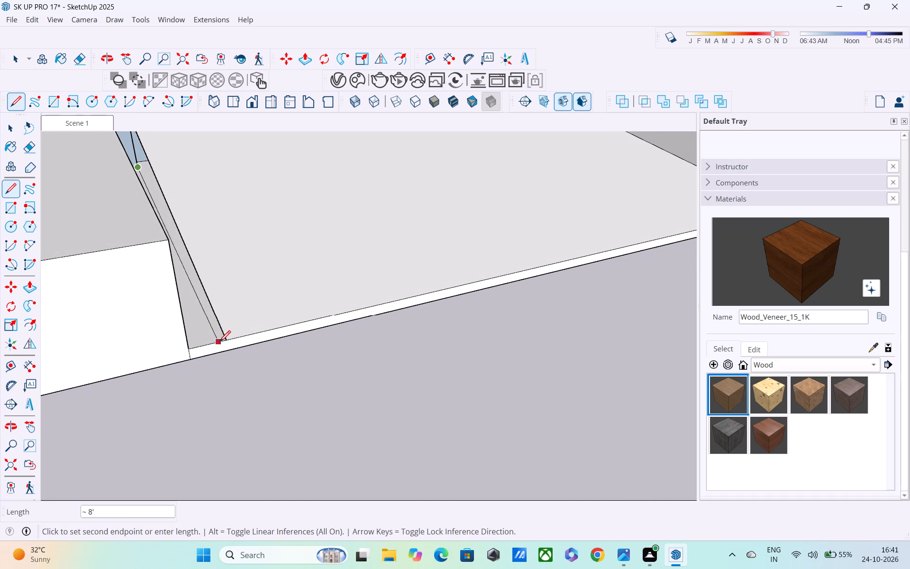
left_click(223, 343)
Examine the ramp's front edge and its junctions with the left plinth and the right side wall.
middle_click_drag(194, 335, 146, 325)
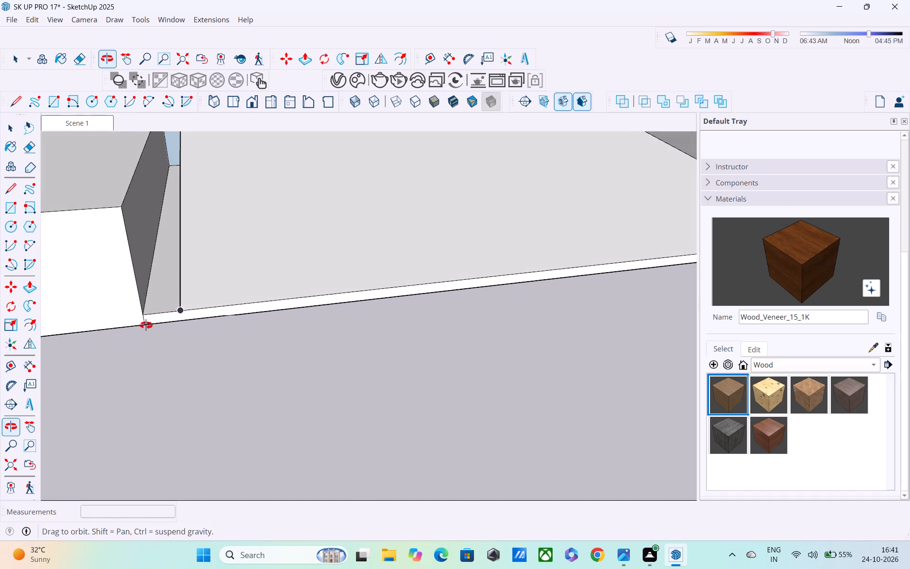
middle_click_drag(146, 325, 145, 325)
scroll(175, 323, "down", 3)
middle_click_drag(309, 326, 96, 308)
scroll(397, 267, "up", 2)
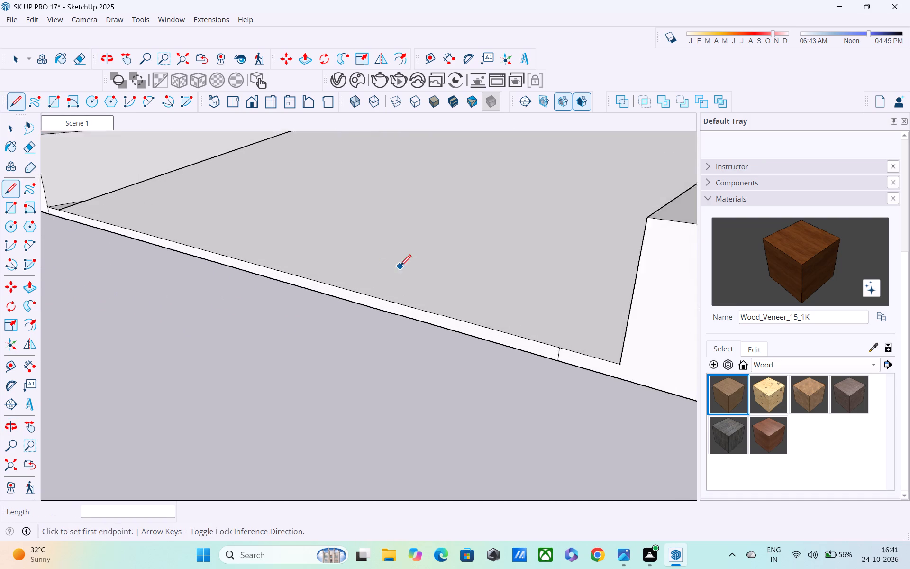
scroll(400, 267, "up", 1)
middle_click_drag(488, 291, 343, 302, "shift")
middle_click_drag(464, 287, 541, 346)
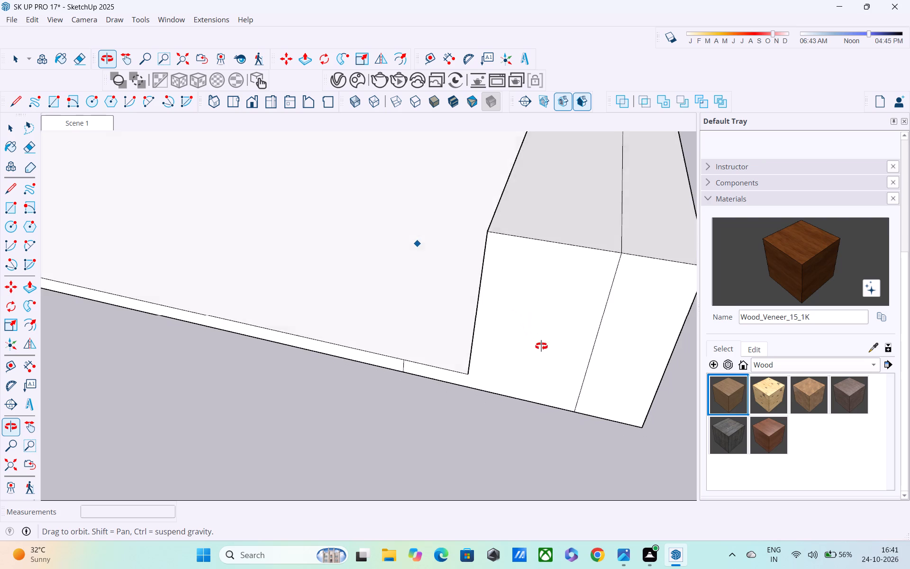
middle_click_drag(541, 346, 608, 403)
middle_click_drag(446, 389, 607, 437)
scroll(448, 389, "down", 1, "shift")
scroll(329, 349, "down", 4)
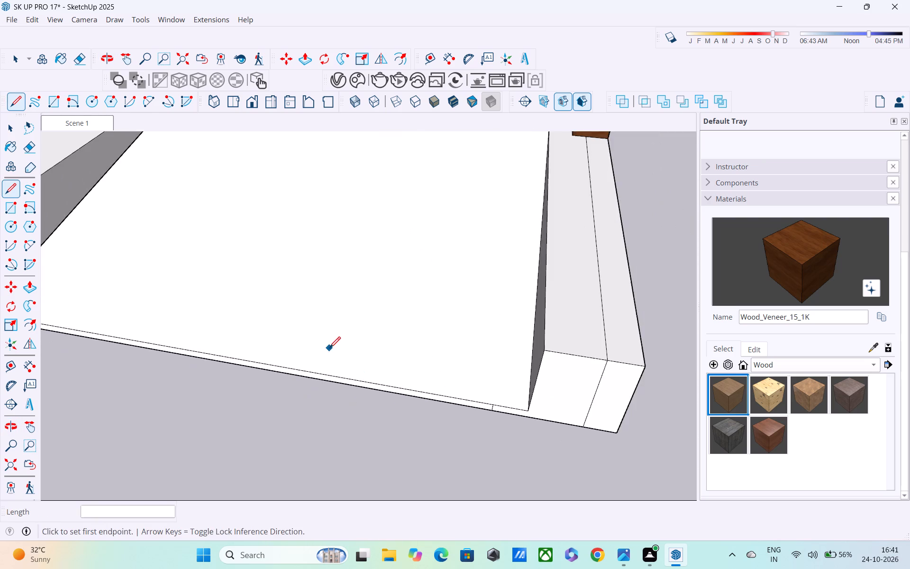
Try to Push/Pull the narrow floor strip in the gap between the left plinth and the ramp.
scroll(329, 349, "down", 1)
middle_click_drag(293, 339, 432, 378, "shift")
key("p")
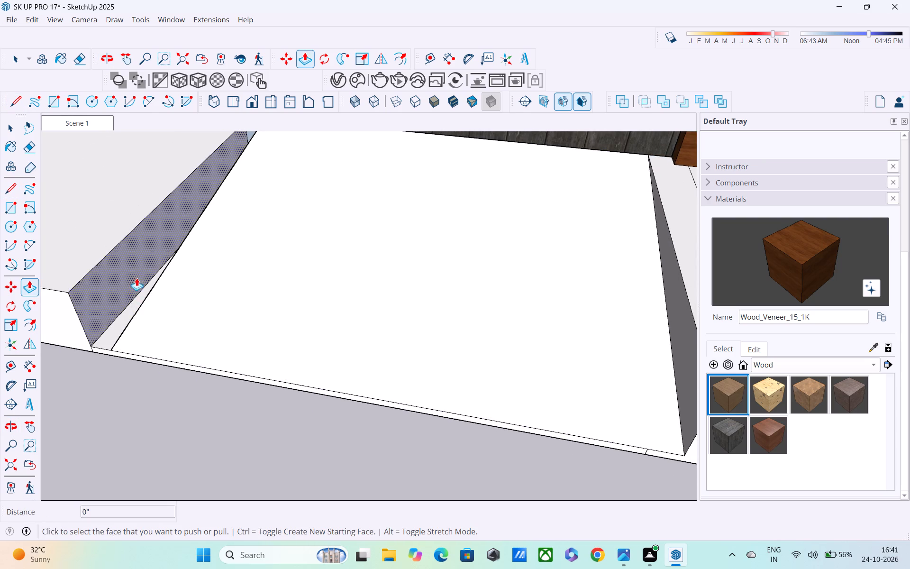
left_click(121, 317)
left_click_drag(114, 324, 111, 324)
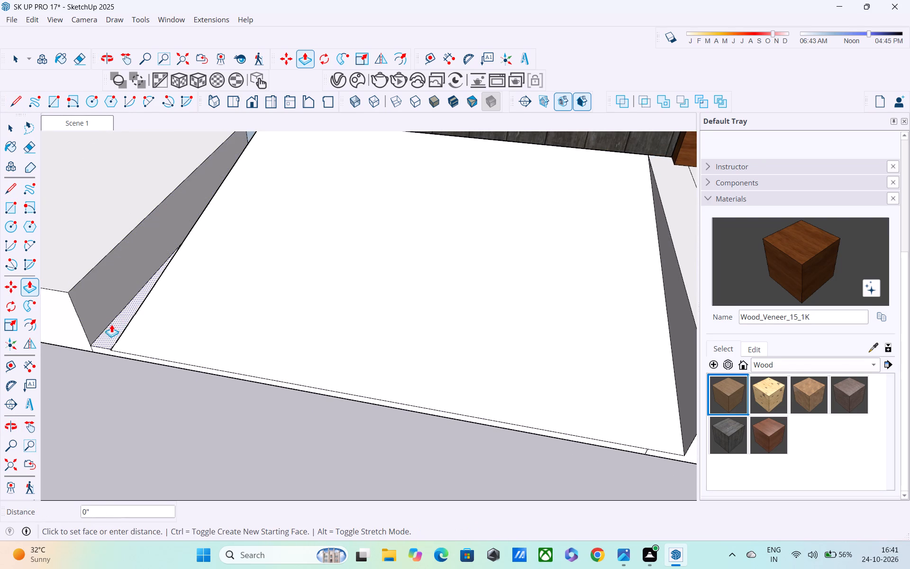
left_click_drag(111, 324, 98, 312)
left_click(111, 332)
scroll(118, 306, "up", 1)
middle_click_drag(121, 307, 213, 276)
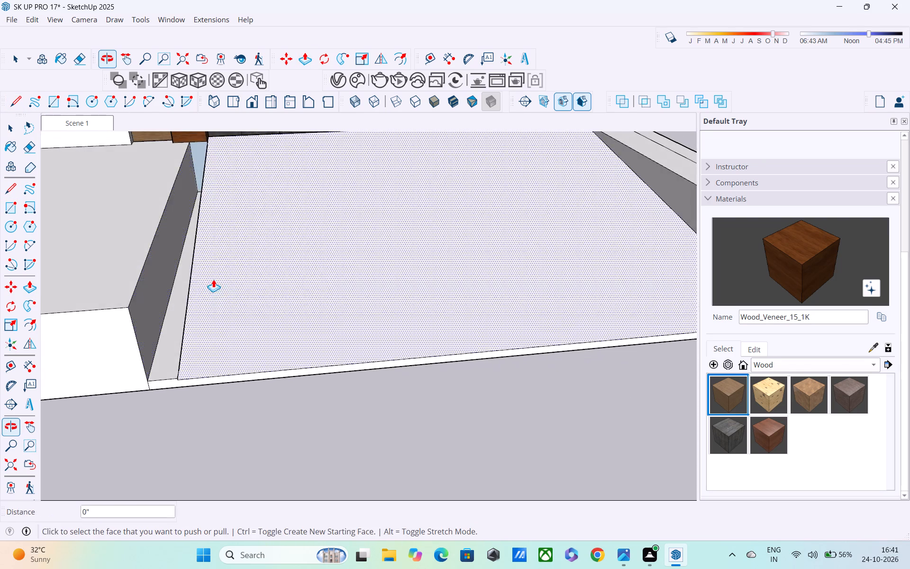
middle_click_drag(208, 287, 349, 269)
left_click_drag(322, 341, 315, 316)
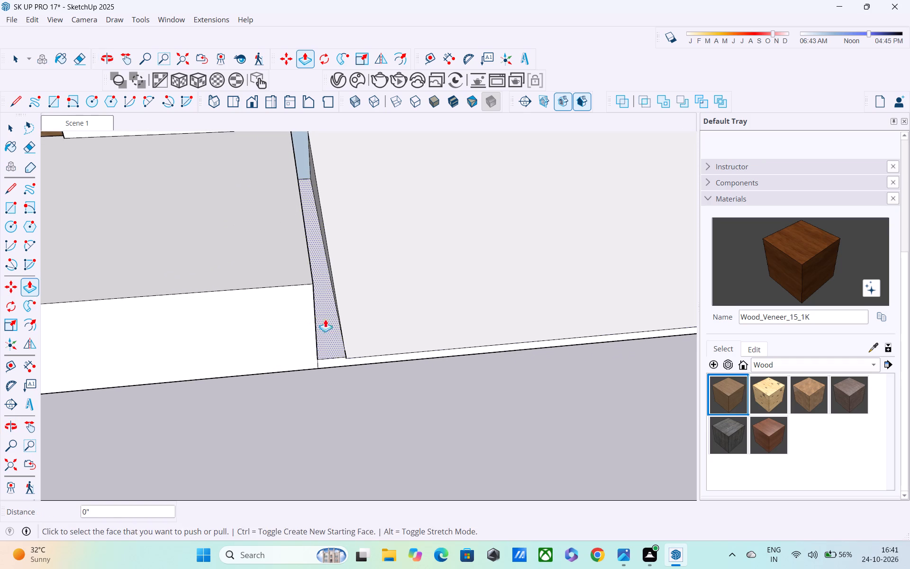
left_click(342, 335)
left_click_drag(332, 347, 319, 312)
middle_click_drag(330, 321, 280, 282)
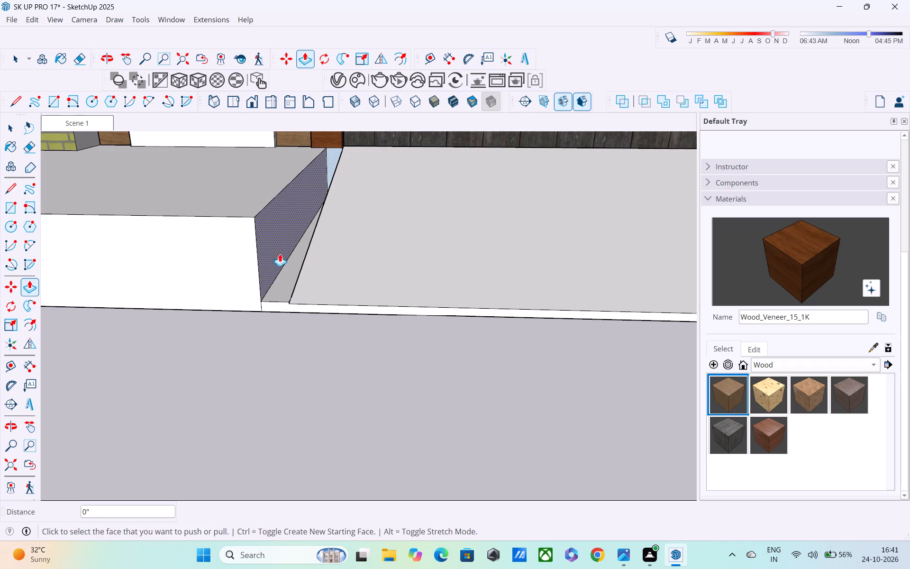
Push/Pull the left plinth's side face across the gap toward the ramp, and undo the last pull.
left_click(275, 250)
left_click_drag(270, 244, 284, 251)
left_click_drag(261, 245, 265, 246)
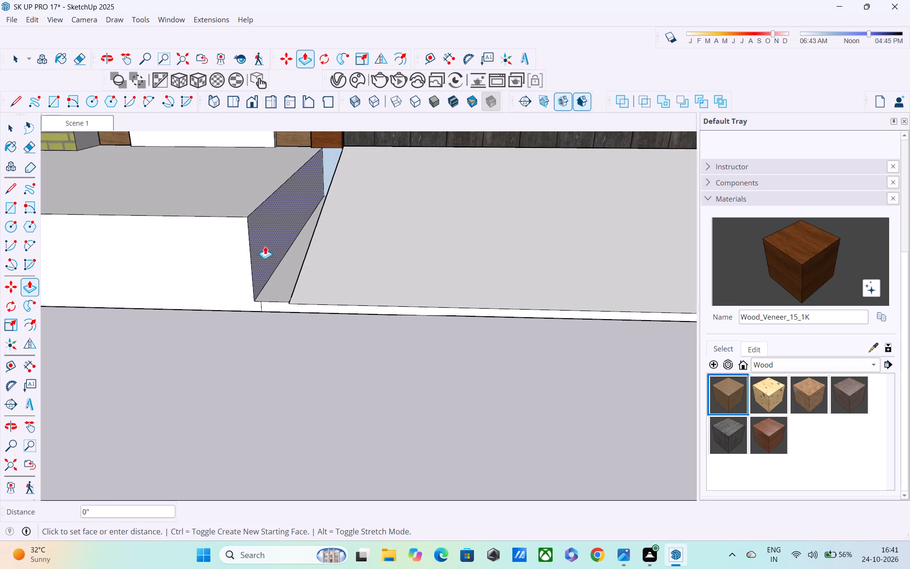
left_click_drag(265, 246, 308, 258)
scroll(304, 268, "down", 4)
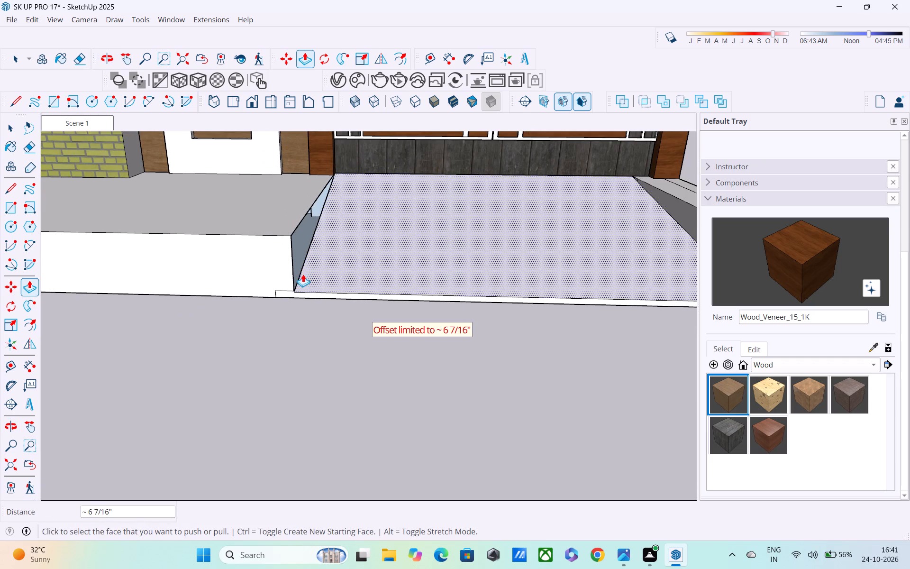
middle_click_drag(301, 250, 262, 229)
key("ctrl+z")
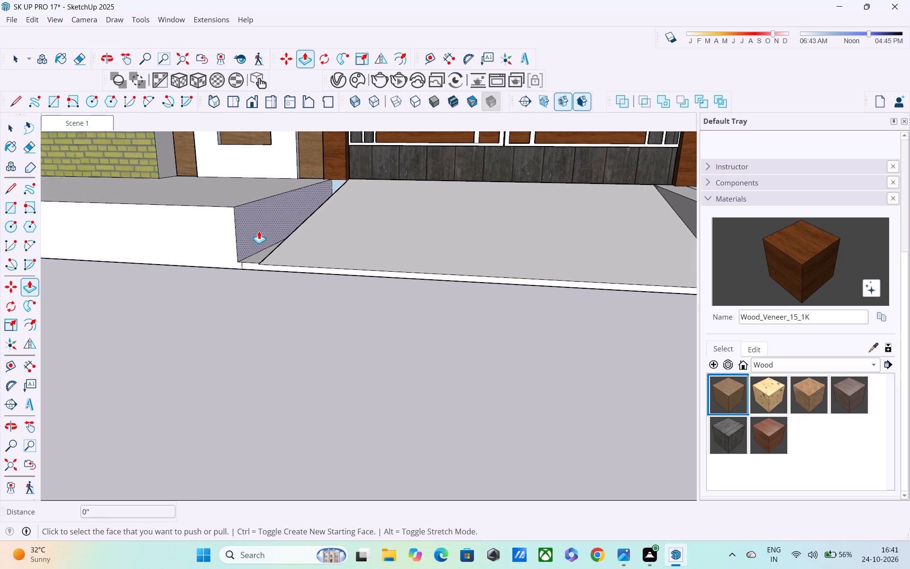
Push/Pull the left plinth's side face about 6 7/16" across the gap to the ramp.
left_click_drag(259, 228, 279, 234)
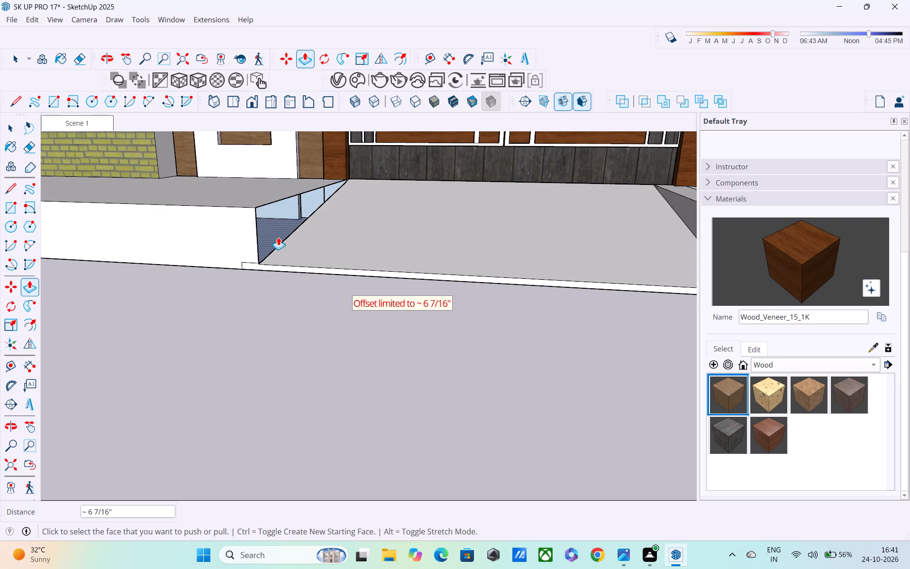
Draw a vertical line about 1' 3 11/16" down the plinth's front corner to the ramp, closing the open side face.
middle_click_drag(273, 238, 114, 238)
scroll(138, 216, "down", 4)
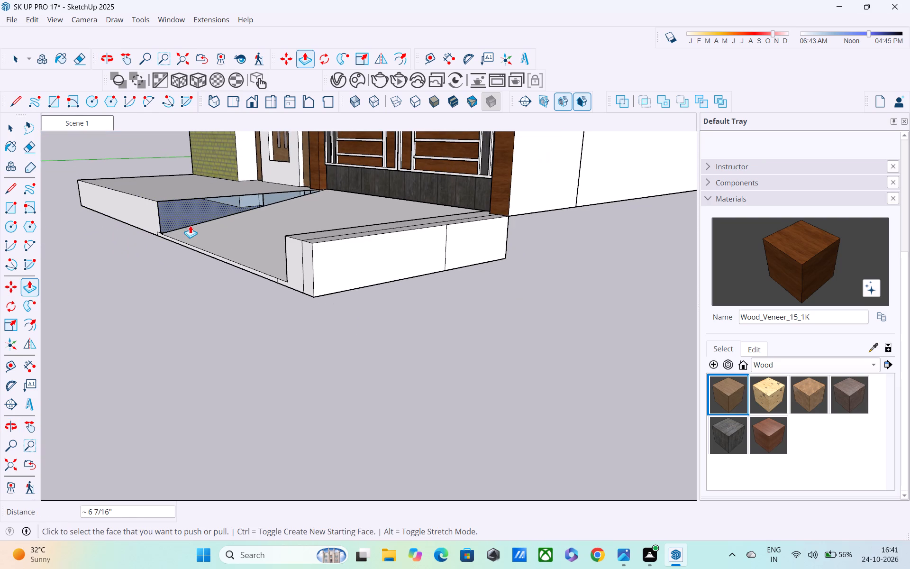
key("space")
key("l")
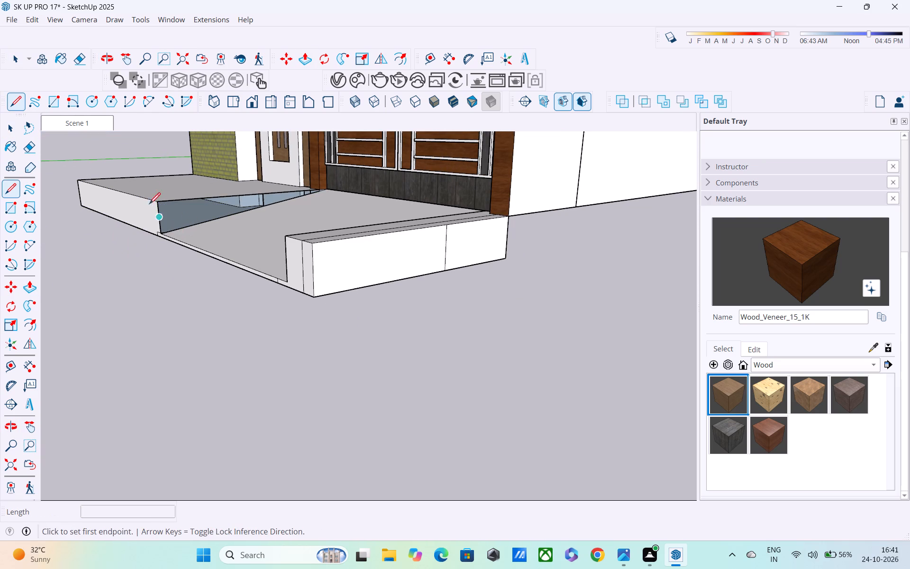
left_click(155, 202)
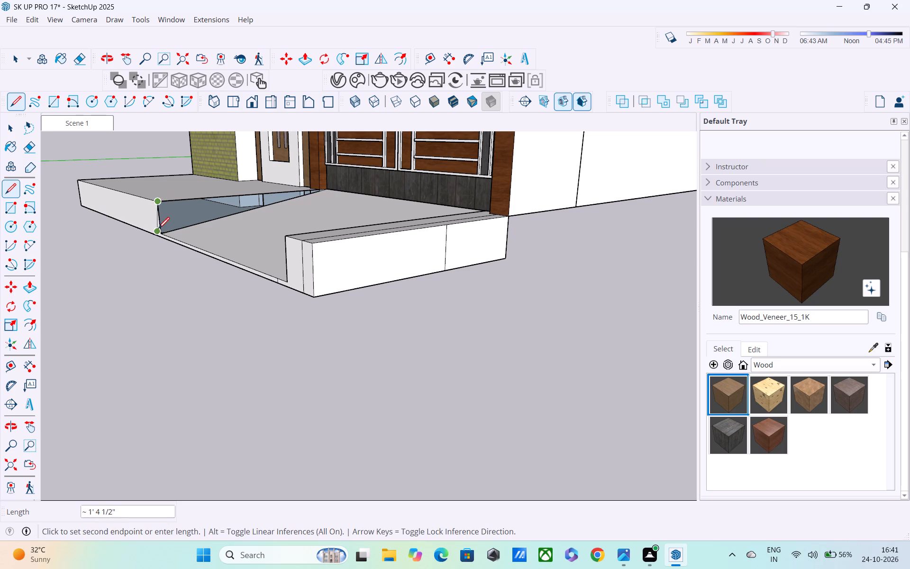
left_click(162, 232)
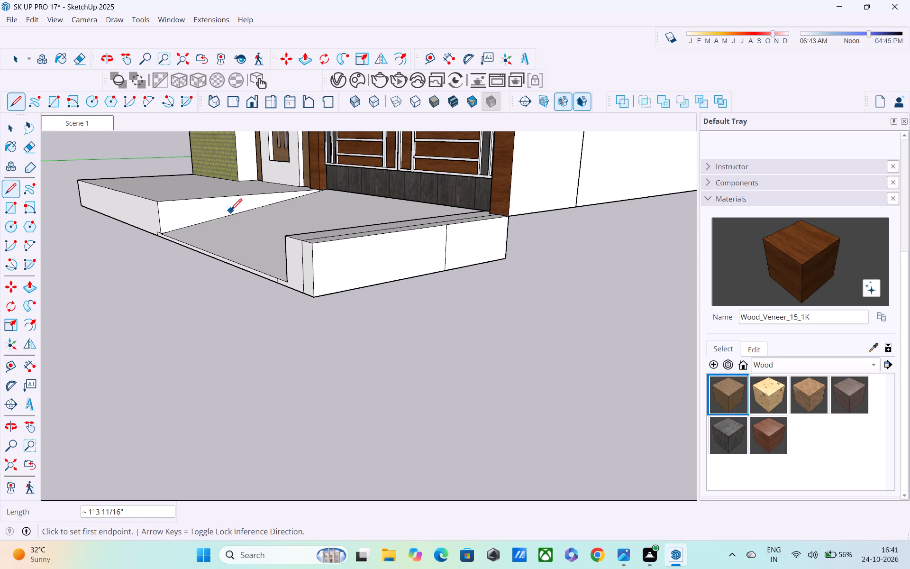
Examine the ramp, the left plinth's side and the entrance front from several angles.
scroll(231, 211, "down", 2)
key("grave")
middle_click_drag(230, 235, 381, 271)
scroll(190, 266, "down", 2)
middle_click_drag(188, 279, 199, 250)
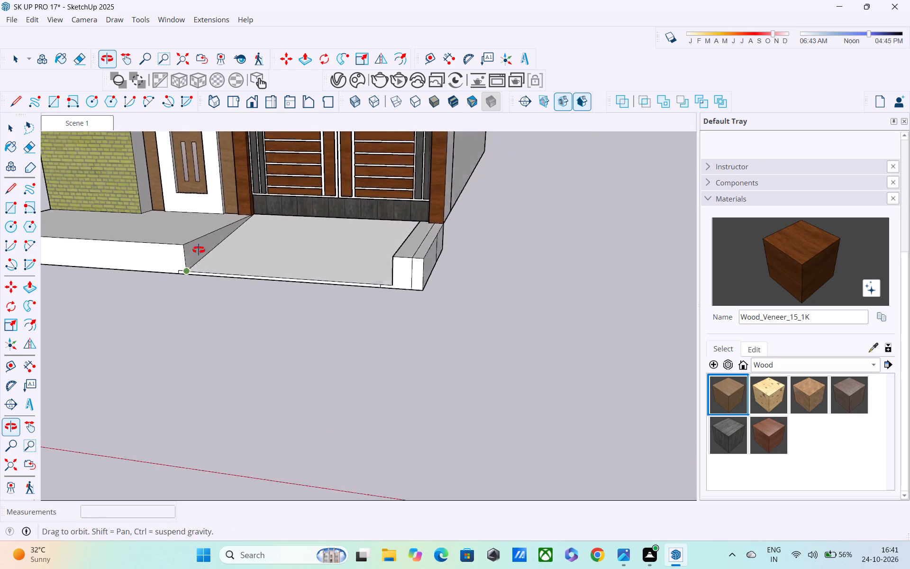
middle_click_drag(199, 250, 250, 222)
scroll(262, 241, "down", 2)
middle_click_drag(290, 265, 312, 313)
scroll(330, 264, "up", 3)
middle_click_drag(334, 295, 315, 248)
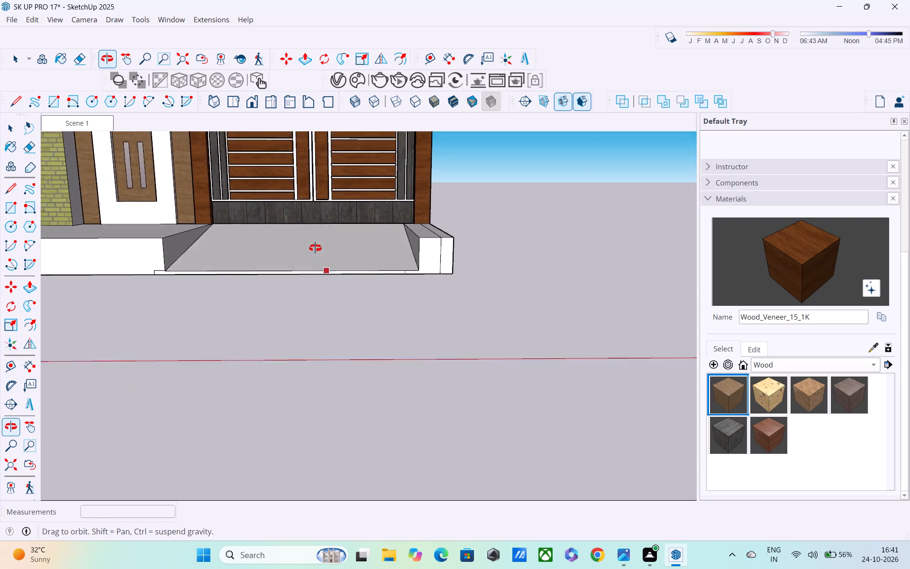
middle_click_drag(315, 248, 315, 247)
scroll(315, 248, "up", 2)
middle_click_drag(310, 248, 361, 327)
scroll(381, 309, "up", 5)
Erase the two dividing lines on the right side wall, one along its top and one on its front face.
middle_click_drag(375, 305, 232, 330)
scroll(257, 343, "down", 2)
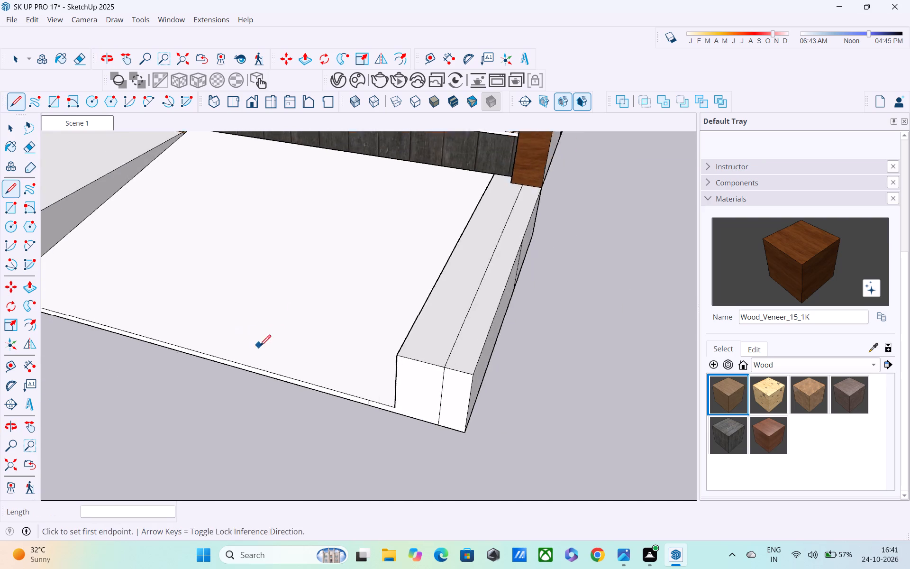
scroll(260, 347, "down", 1)
middle_click_drag(324, 353, 348, 328)
scroll(363, 337, "up", 3)
middle_click_drag(354, 340, 286, 337, "shift")
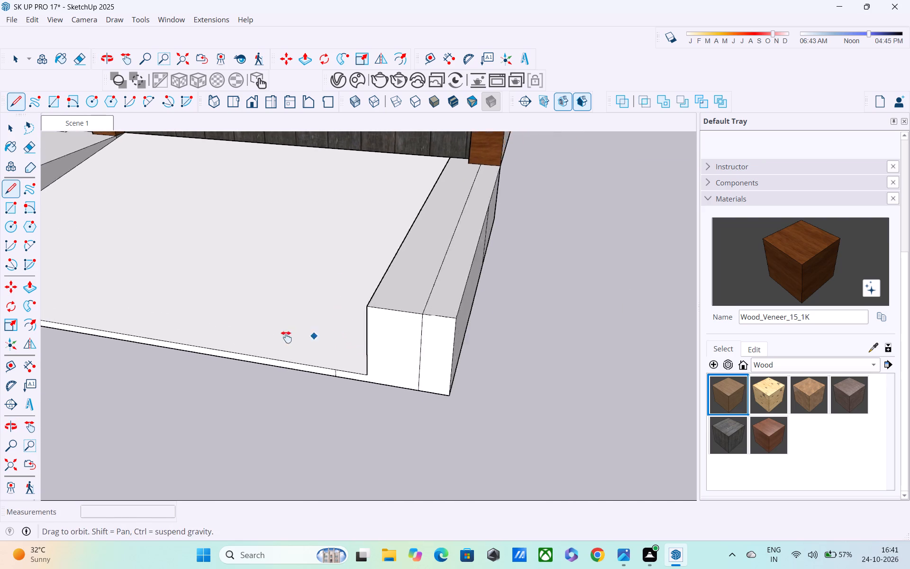
middle_click_drag(286, 337, 256, 337, "shift")
key("e")
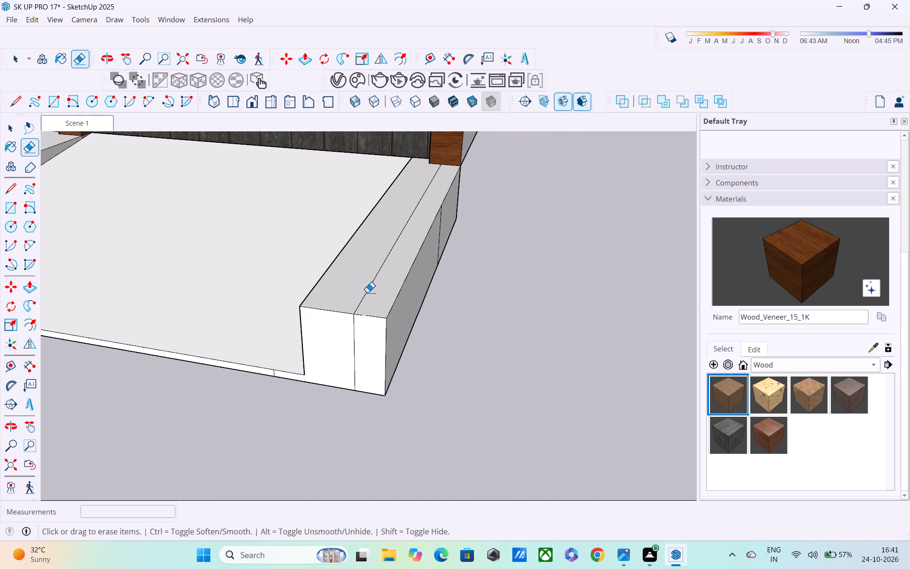
left_click(367, 293)
left_click(354, 331)
Examine the right side wall and the ramp's edges for remaining gaps or stray lines.
middle_click_drag(348, 333, 370, 422)
scroll(359, 344, "down", 5)
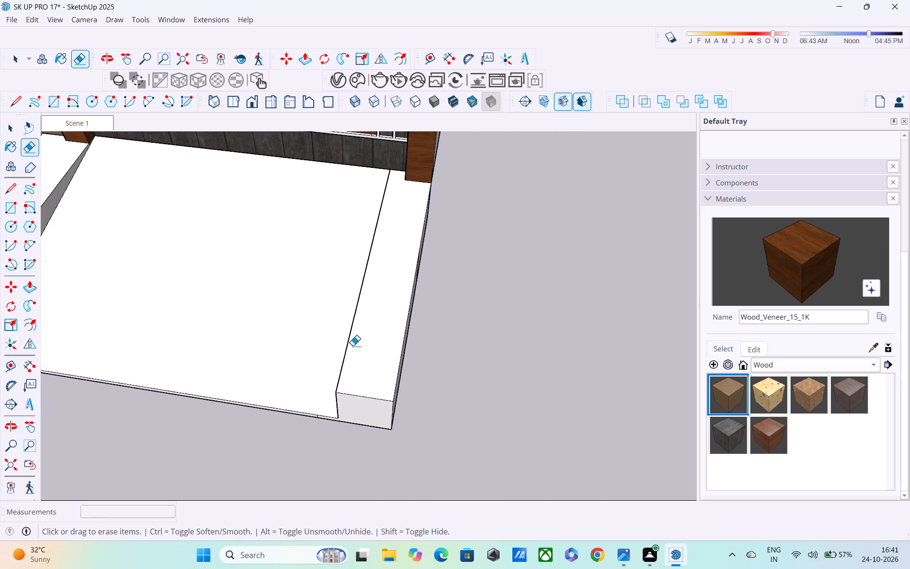
middle_click_drag(345, 353, 395, 356)
scroll(380, 334, "down", 4)
scroll(382, 348, "up", 1)
middle_click_drag(382, 347, 394, 326)
scroll(340, 326, "down", 1)
middle_click_drag(334, 331, 309, 329, "shift")
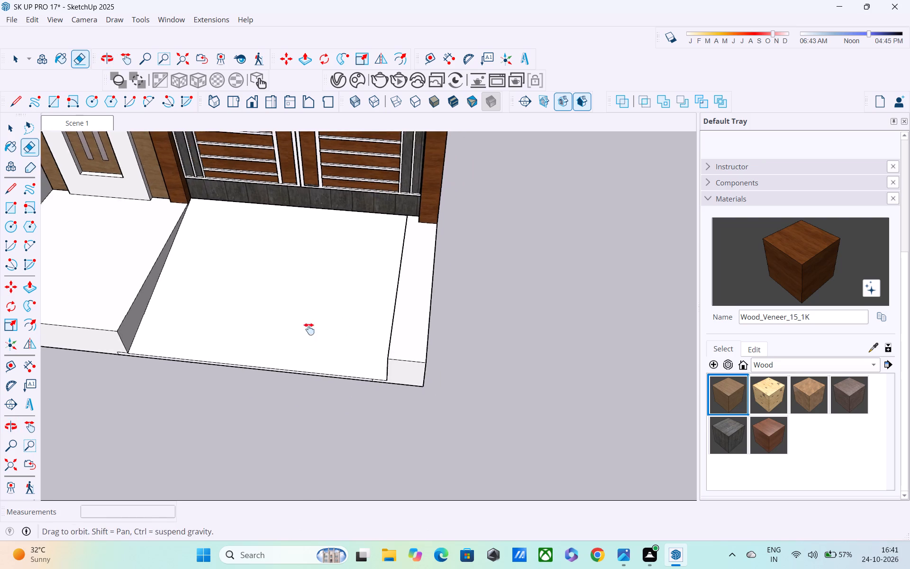
middle_click_drag(309, 329, 200, 327, "shift")
middle_click_drag(193, 350, 373, 307)
scroll(305, 355, "up", 3)
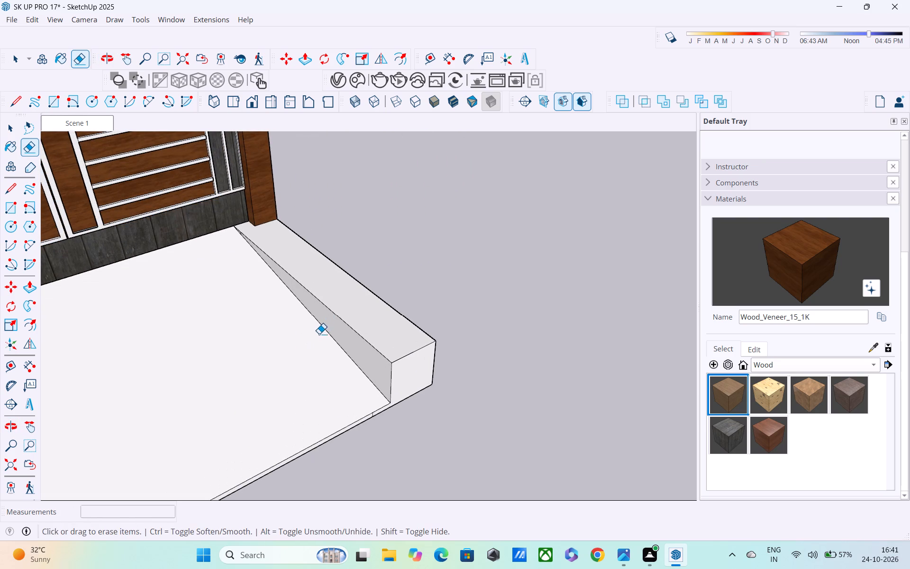
Push the inner side face of the ramp's right side wall back about 3 3/4" to make the wall thinner.
key("p")
left_click(332, 322)
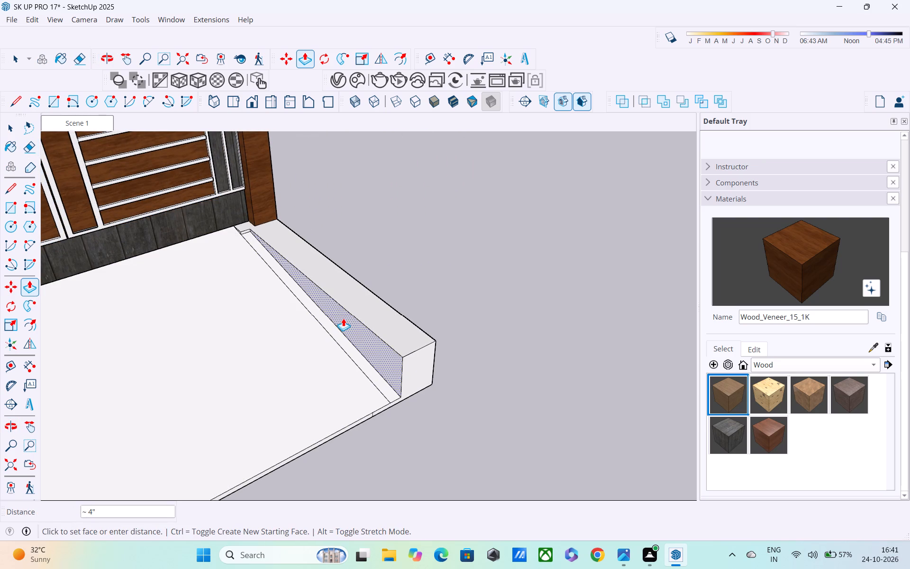
left_click(343, 320)
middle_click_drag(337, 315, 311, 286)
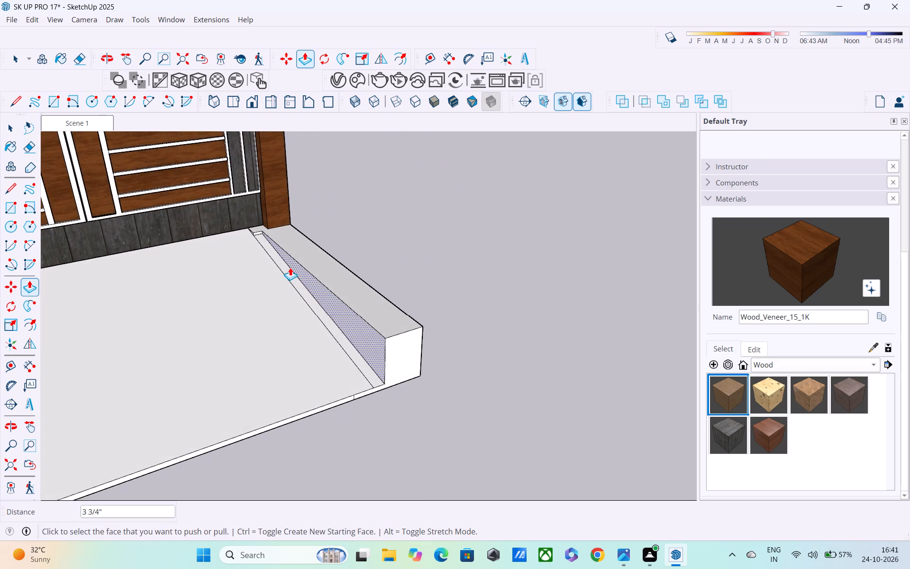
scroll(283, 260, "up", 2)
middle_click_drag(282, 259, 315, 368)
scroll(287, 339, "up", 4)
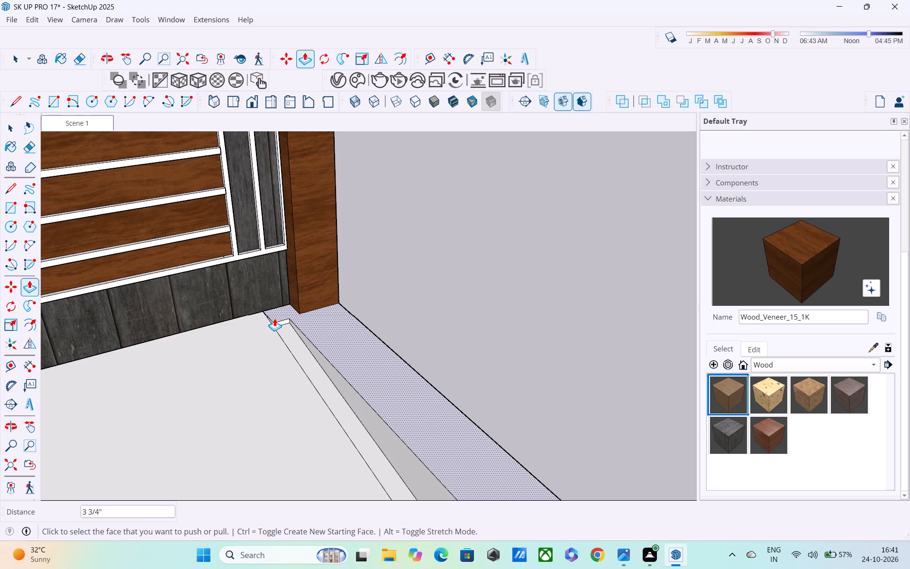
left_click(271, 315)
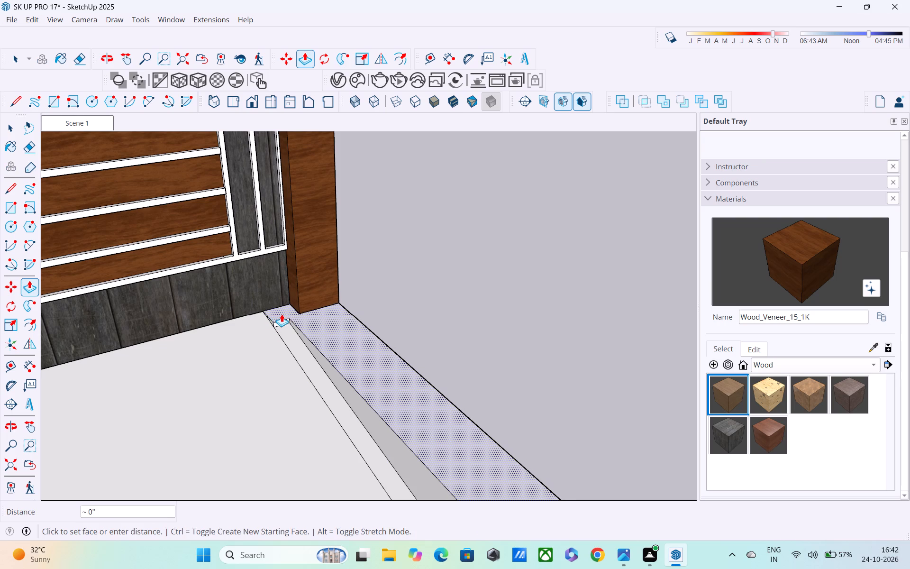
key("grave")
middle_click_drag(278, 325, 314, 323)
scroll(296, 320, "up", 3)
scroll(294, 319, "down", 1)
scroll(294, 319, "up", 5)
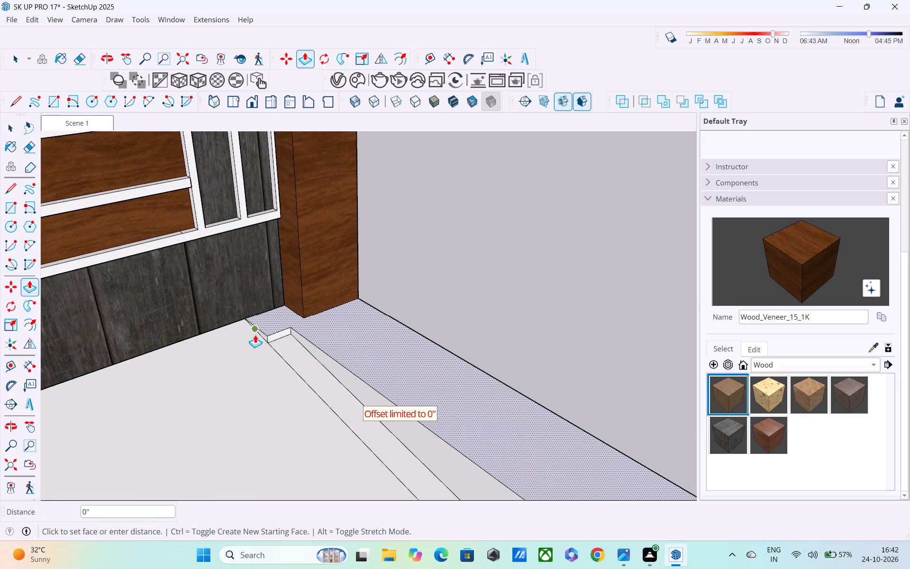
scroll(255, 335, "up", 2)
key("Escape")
Push the two leftover inner pieces of the side wall beside the gate post back 3 3/4", flush with its inner face.
scroll(279, 326, "up", 3)
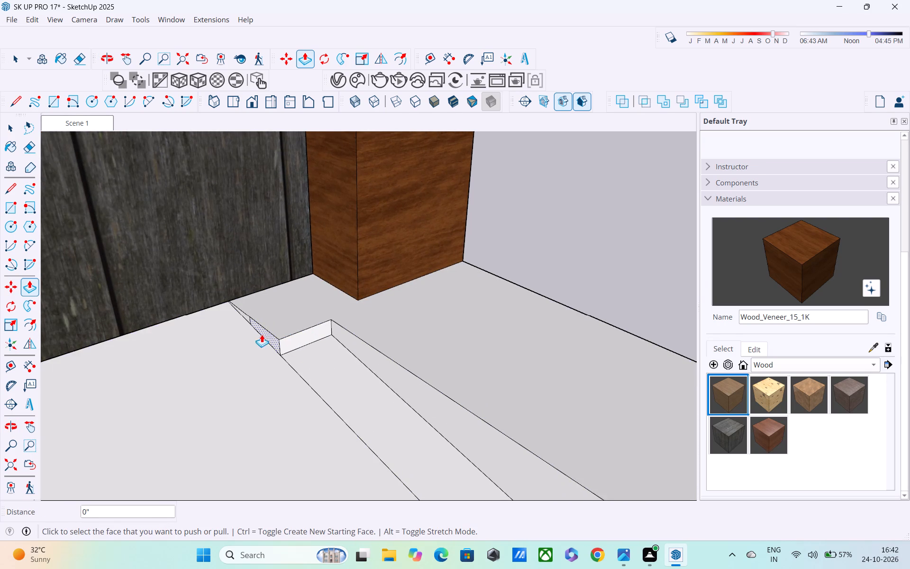
left_click(266, 333)
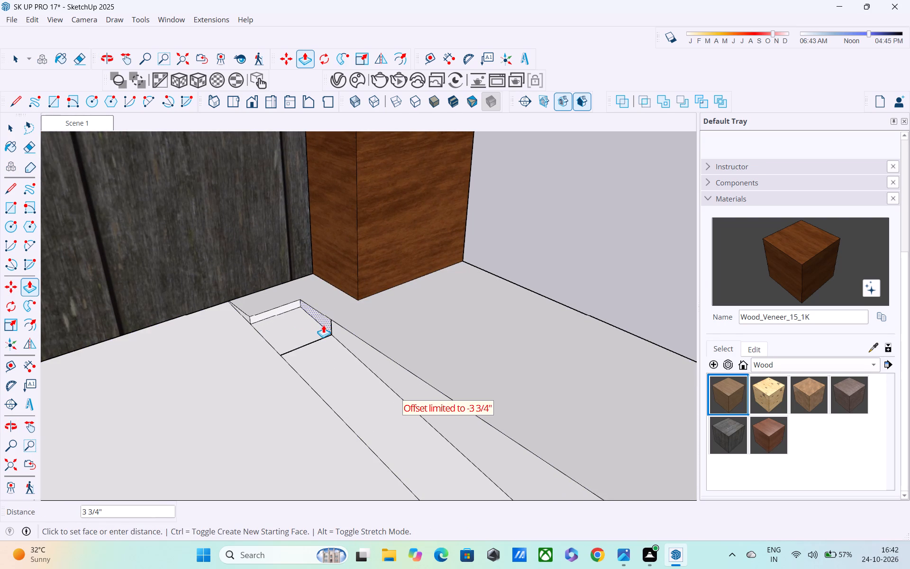
left_click(323, 325)
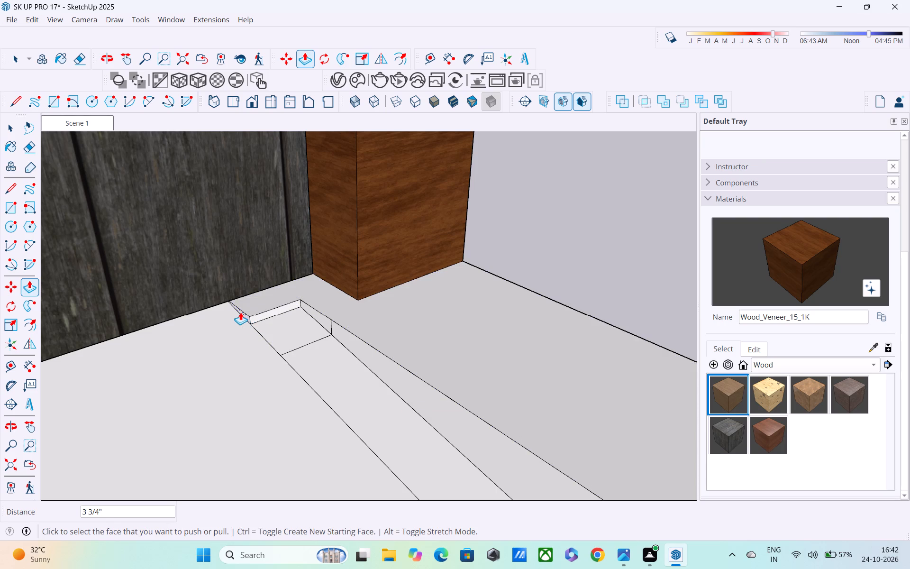
left_click(240, 312)
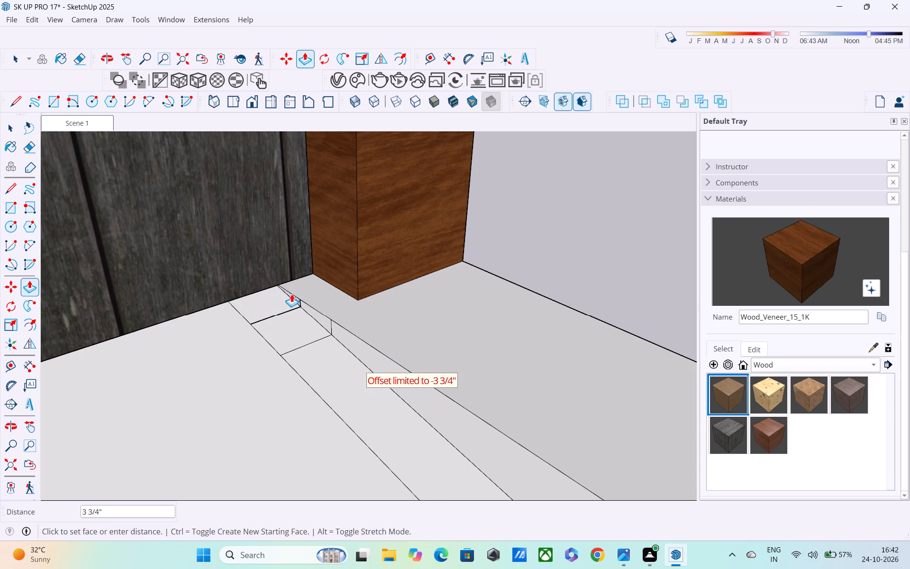
left_click(291, 294)
Erase the leftover long line and short cross lines on the ramp surface beside the right side wall and gate post.
scroll(322, 323, "down", 3)
middle_click_drag(308, 332, 259, 302)
scroll(270, 294, "down", 4)
scroll(312, 318, "down", 5)
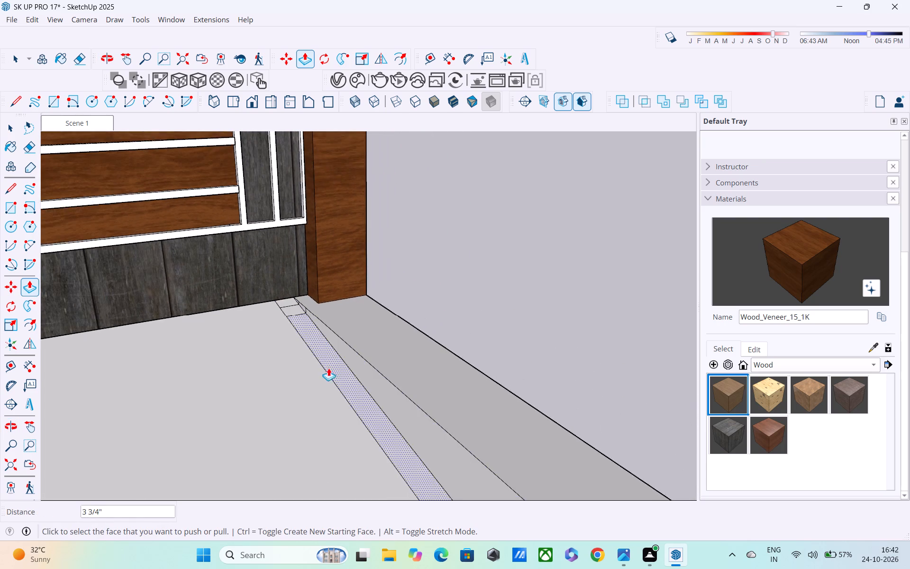
middle_click_drag(328, 367, 279, 346)
key("space")
key("e")
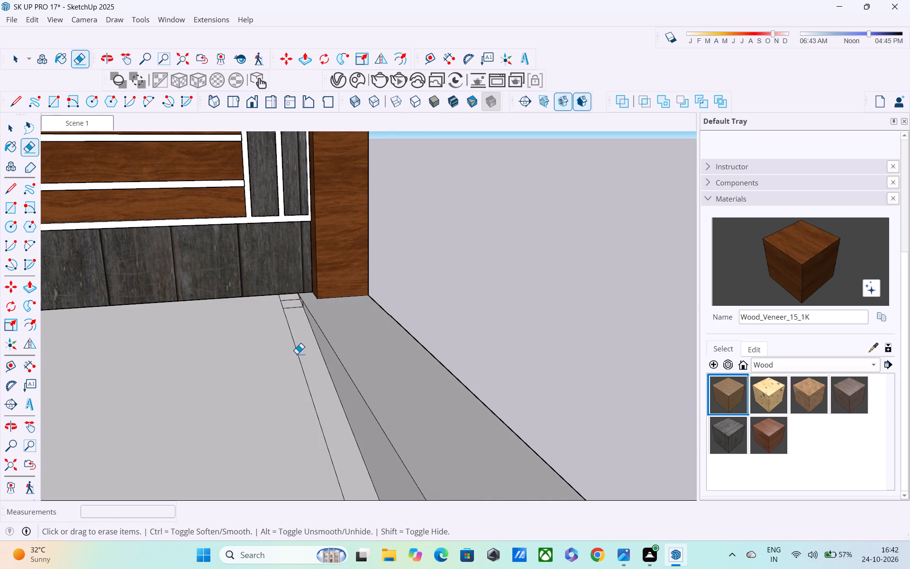
left_click(297, 354)
left_click(297, 308)
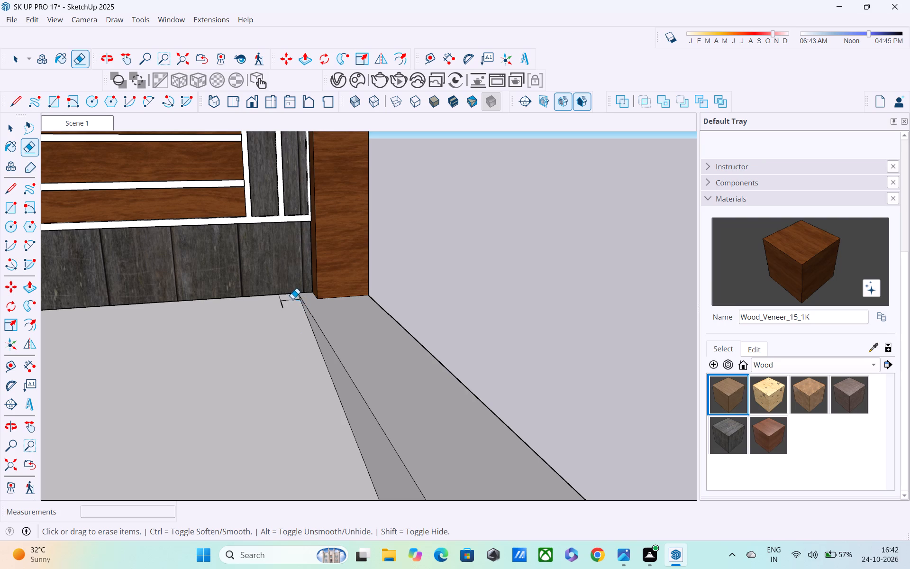
left_click(291, 300)
left_click(282, 298)
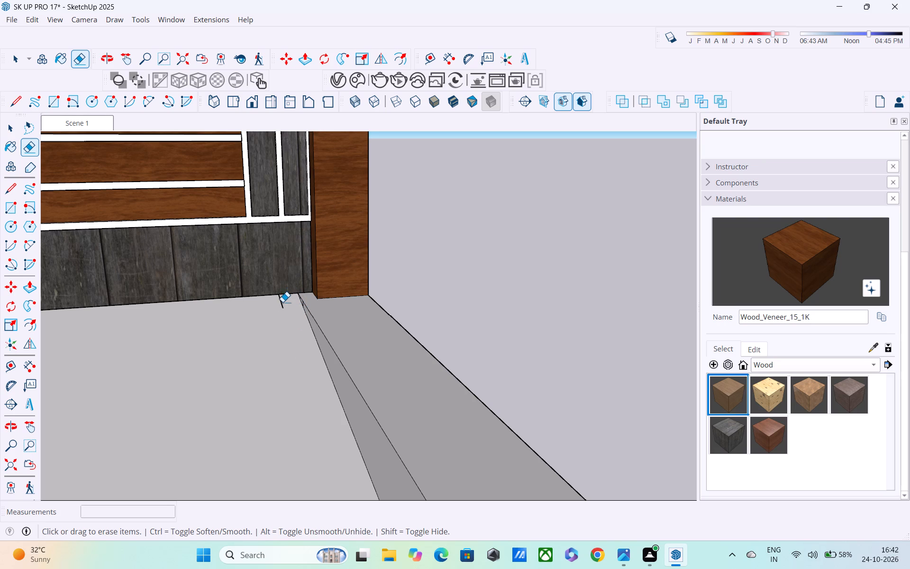
left_click(281, 303)
Erase the short stray lines on the ramp's front edge near the right side wall.
scroll(285, 305, "down", 8)
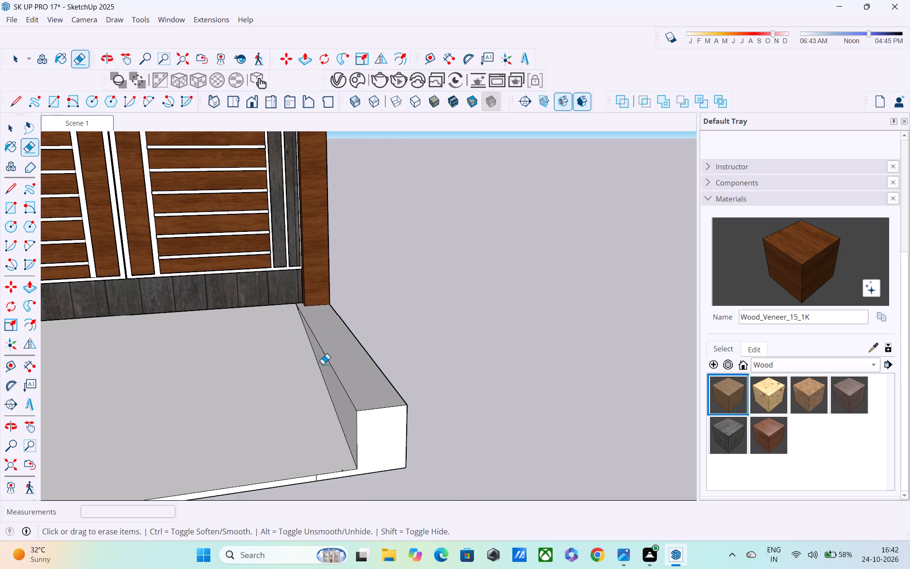
middle_click(330, 422)
middle_click_drag(330, 426, 297, 238, "shift")
scroll(293, 258, "up", 4)
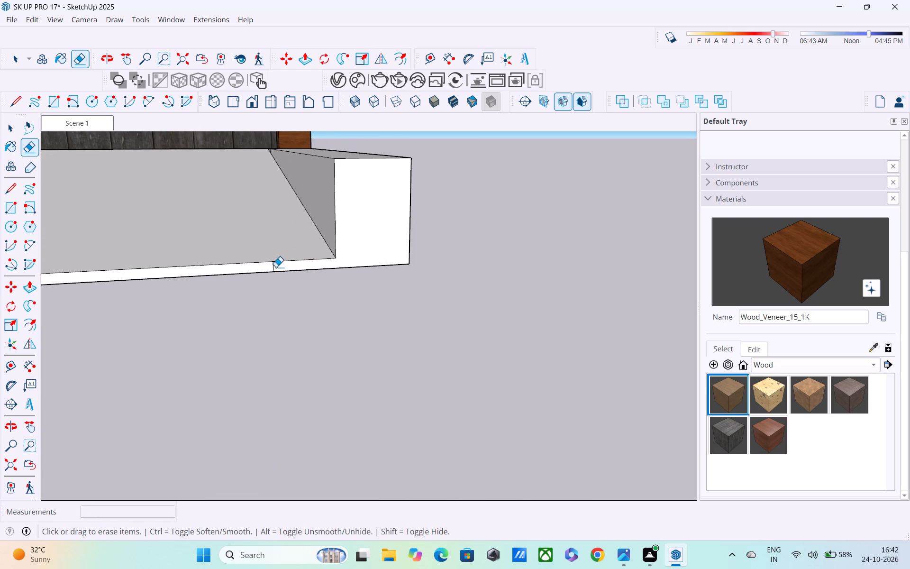
left_click(273, 266)
scroll(279, 266, "down", 2)
middle_click_drag(292, 268, 318, 281, "shift")
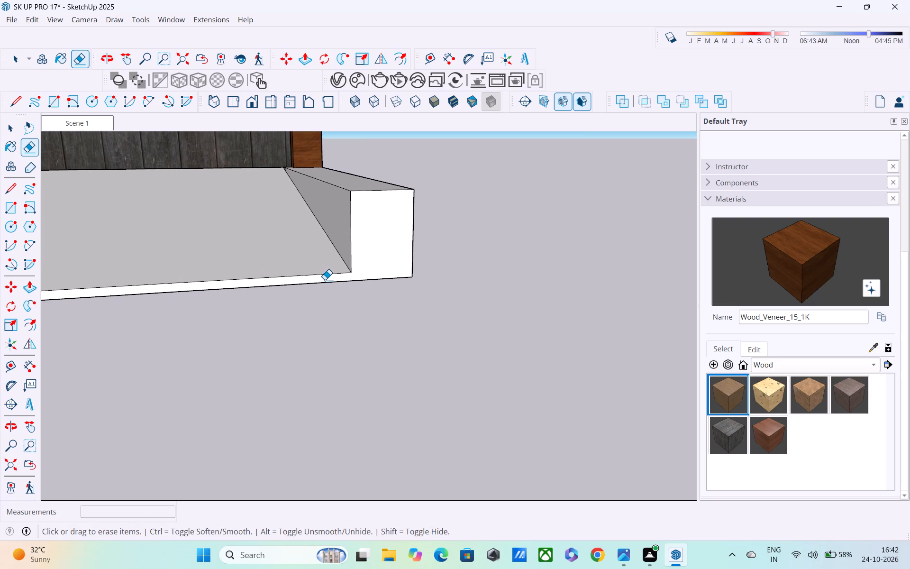
middle_click_drag(331, 328, 322, 405, "shift")
scroll(334, 339, "up", 2)
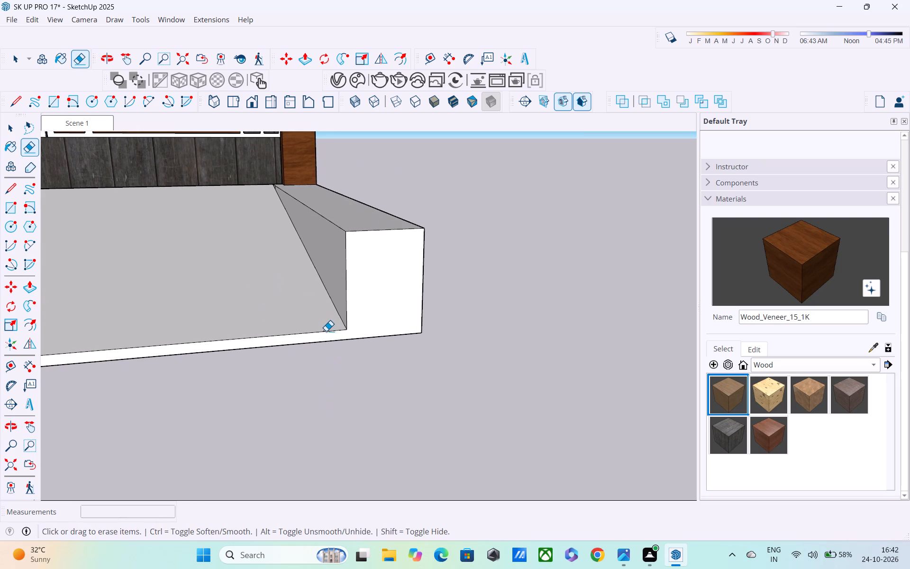
left_click(323, 330)
Remove the short vertical and horizontal stray lines where the ramp's front edge meets the left plinth.
scroll(324, 332, "down", 3)
middle_click_drag(323, 336, 388, 407, "shift")
scroll(388, 407, "up", 1, "shift")
scroll(328, 379, "down", 9)
middle_click_drag(318, 370, 386, 374, "shift")
scroll(4, 470, "up", 3)
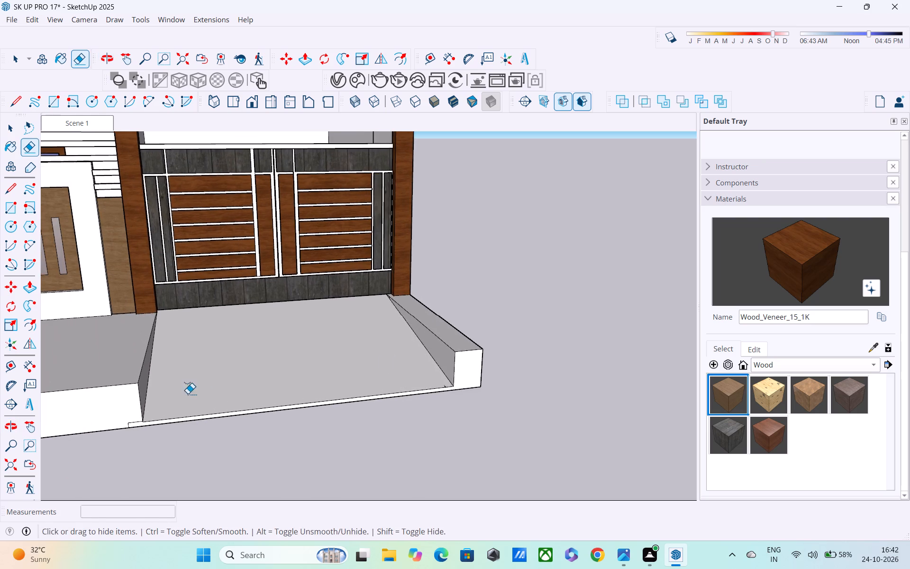
scroll(188, 414, "down", 1, "shift")
middle_click_drag(177, 416, 245, 385, "shift")
scroll(188, 408, "up", 5)
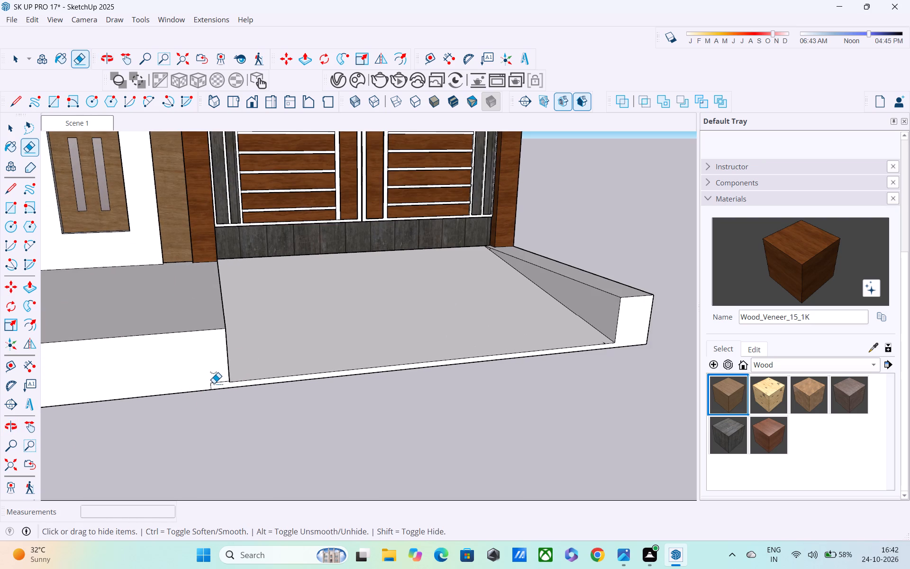
left_click(213, 386)
left_click(219, 383)
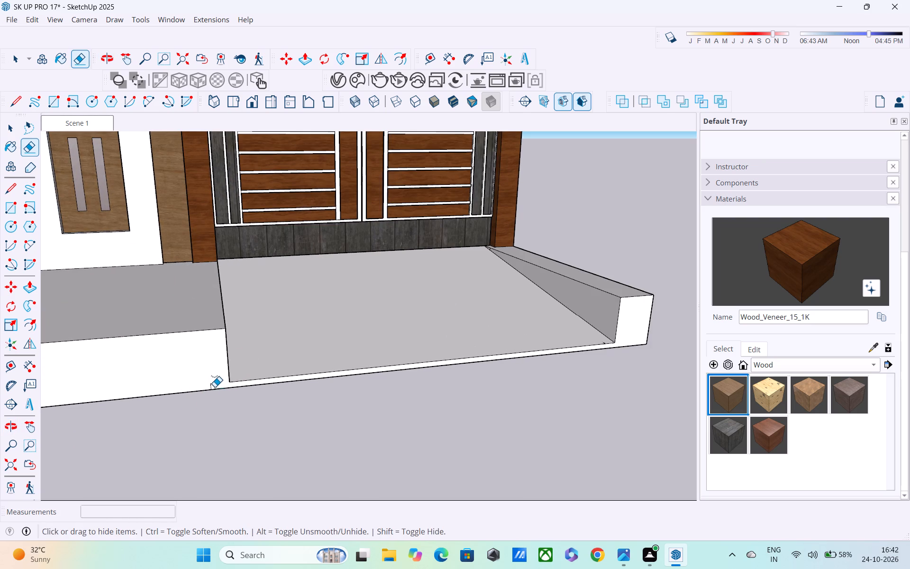
left_click(210, 387)
Examine the ramp, left plinth and outer face of the right side wall from above and from the side.
scroll(218, 387, "down", 1)
middle_click_drag(218, 387, 155, 387)
scroll(173, 366, "down", 5)
middle_click_drag(227, 375, 190, 498)
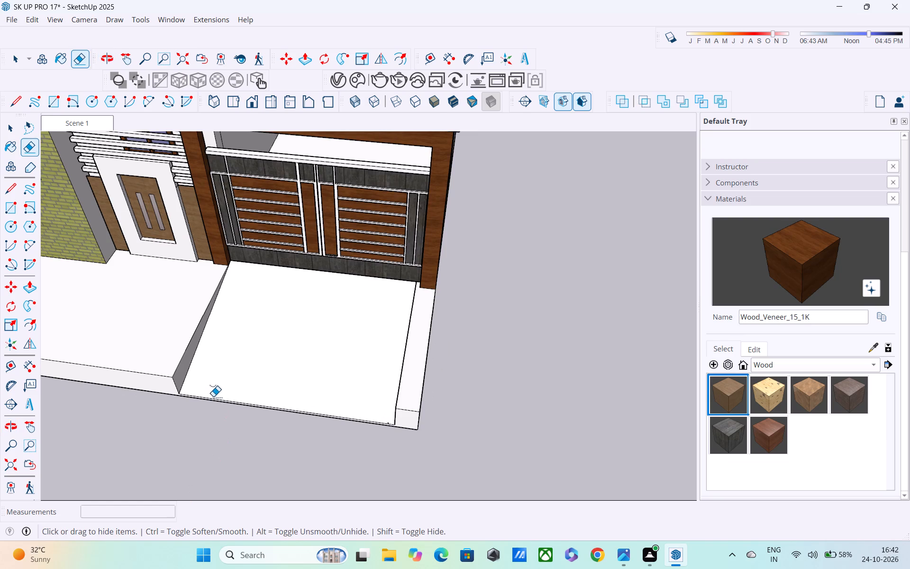
scroll(213, 396, "up", 2)
middle_click_drag(210, 395, 103, 363)
scroll(109, 362, "down", 4)
middle_click_drag(197, 372, 173, 332)
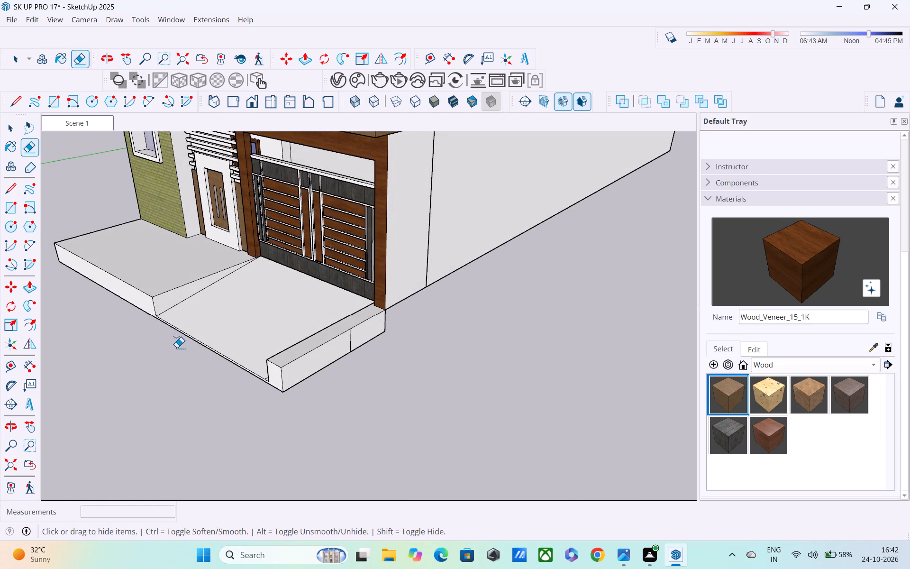
scroll(178, 349, "down", 2)
middle_click_drag(183, 349, 216, 362)
scroll(217, 364, "down", 4)
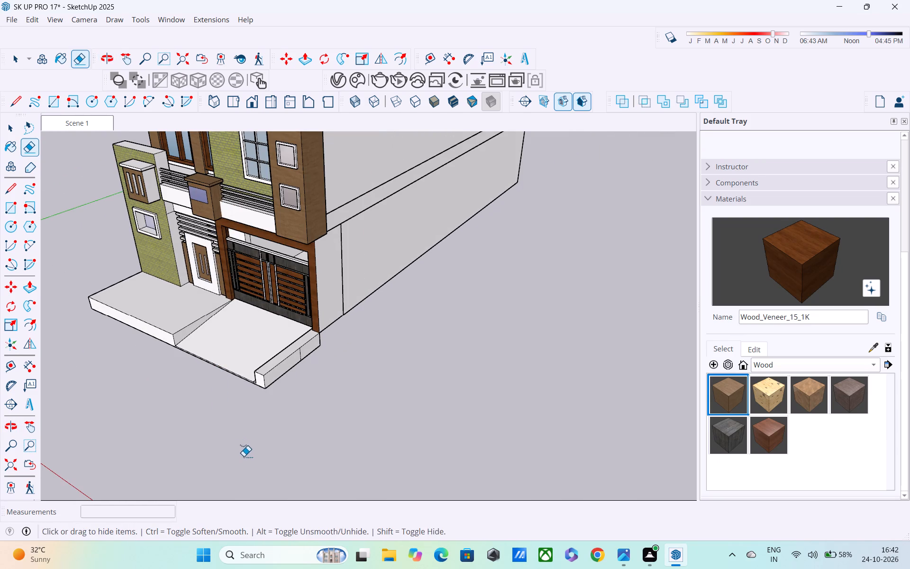
middle_click_drag(241, 456, 163, 419, "shift")
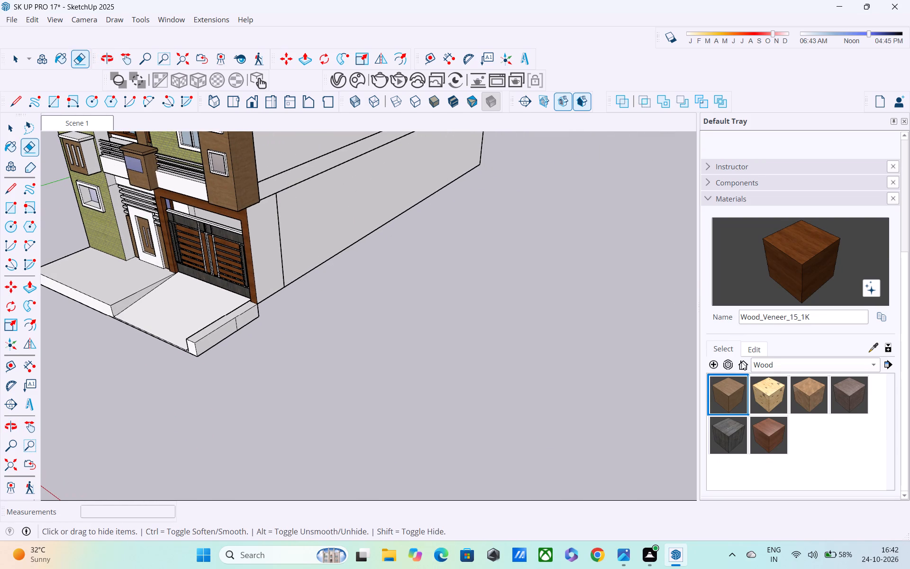
Paint the gate ramp's sloped surface with Soil_03_1K from the Ground materials.
left_click(768, 364)
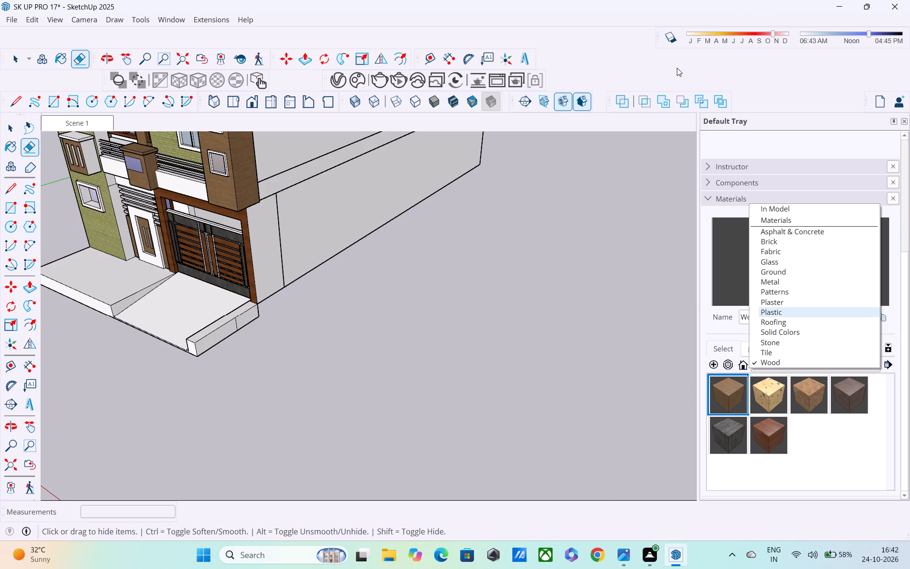
left_click(787, 268)
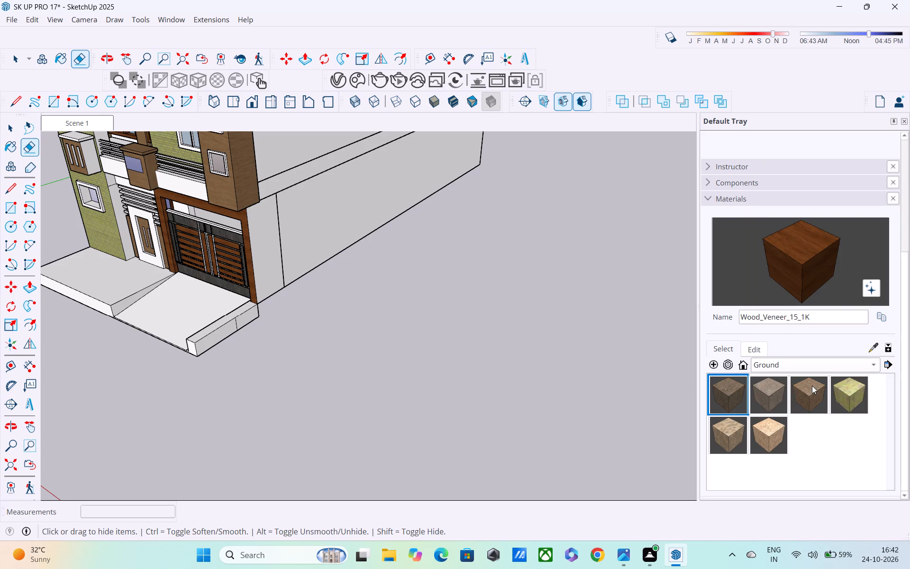
left_click(812, 385)
left_click(191, 310)
middle_click_drag(211, 326, 274, 332)
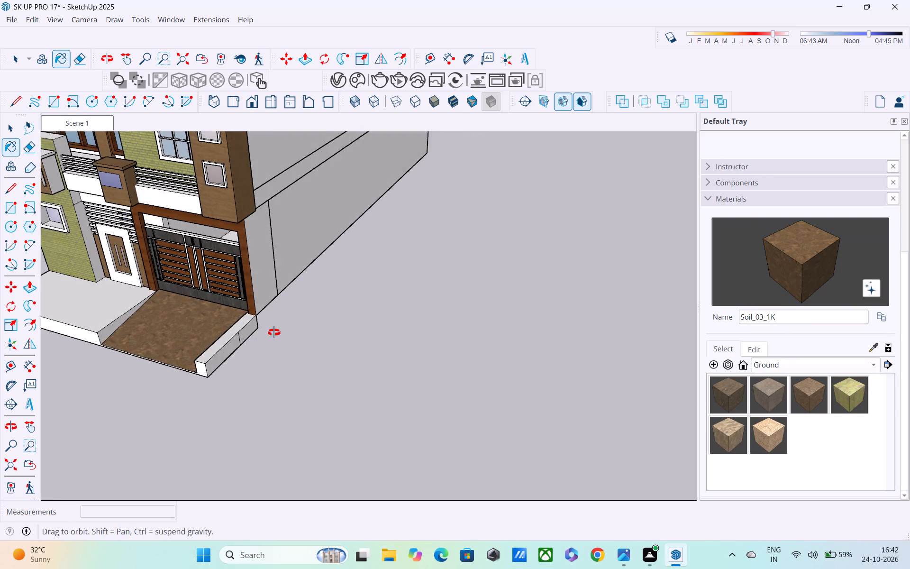
middle_click_drag(274, 332, 275, 332)
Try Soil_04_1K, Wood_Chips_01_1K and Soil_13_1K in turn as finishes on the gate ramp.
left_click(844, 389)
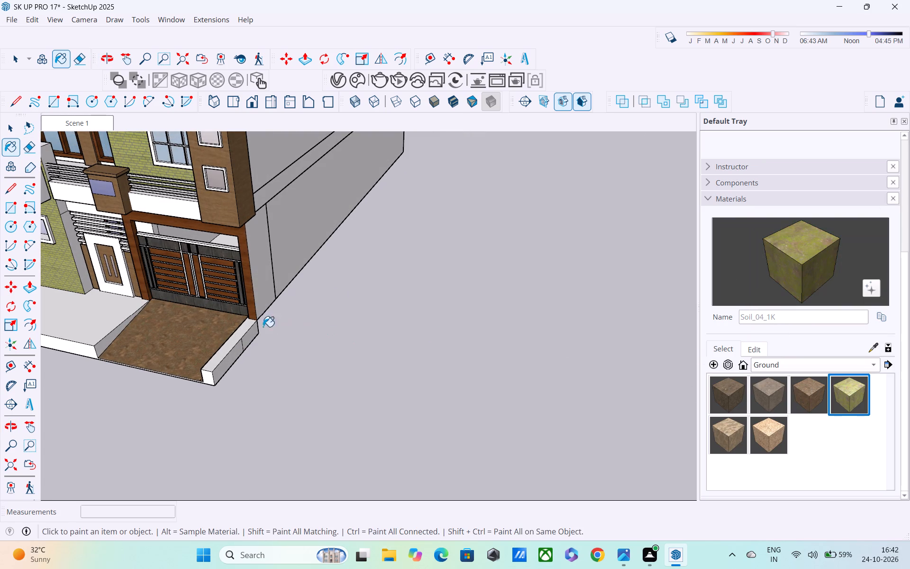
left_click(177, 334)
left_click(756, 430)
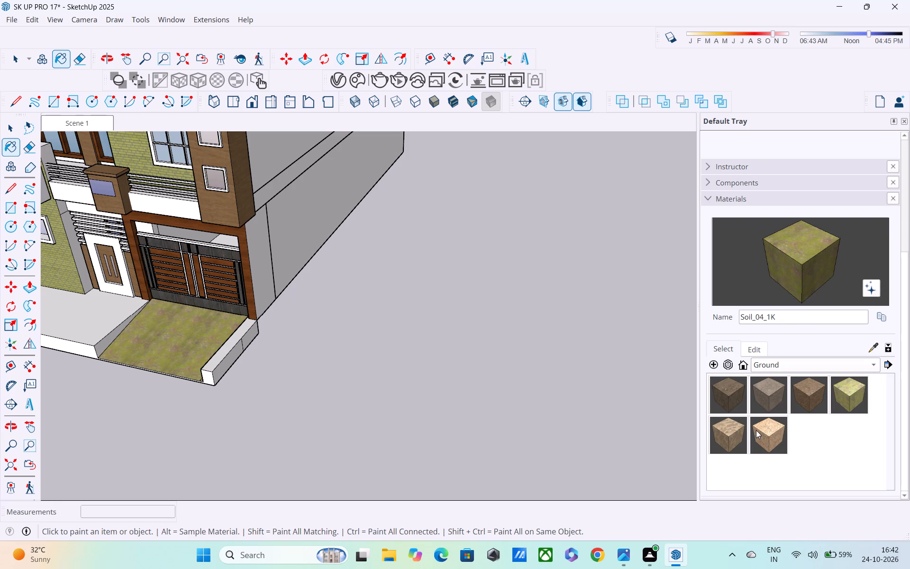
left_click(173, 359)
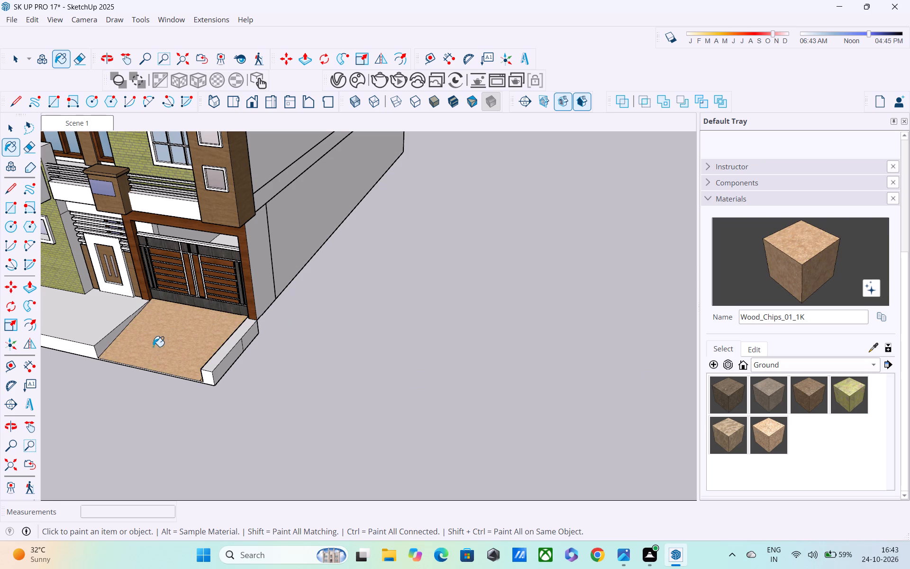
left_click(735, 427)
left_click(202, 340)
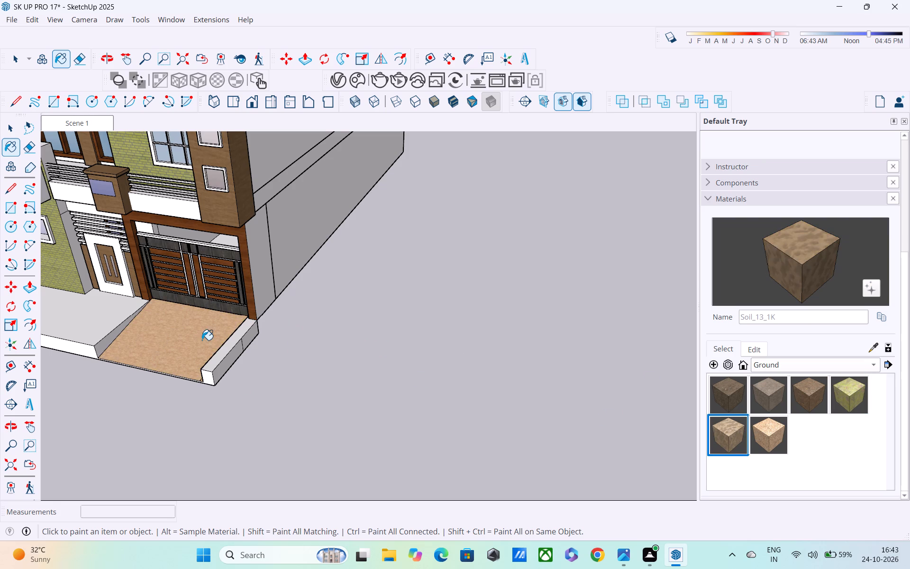
Paint the gate ramp's sloped surface with Gravel_01_1K.
left_click(755, 390)
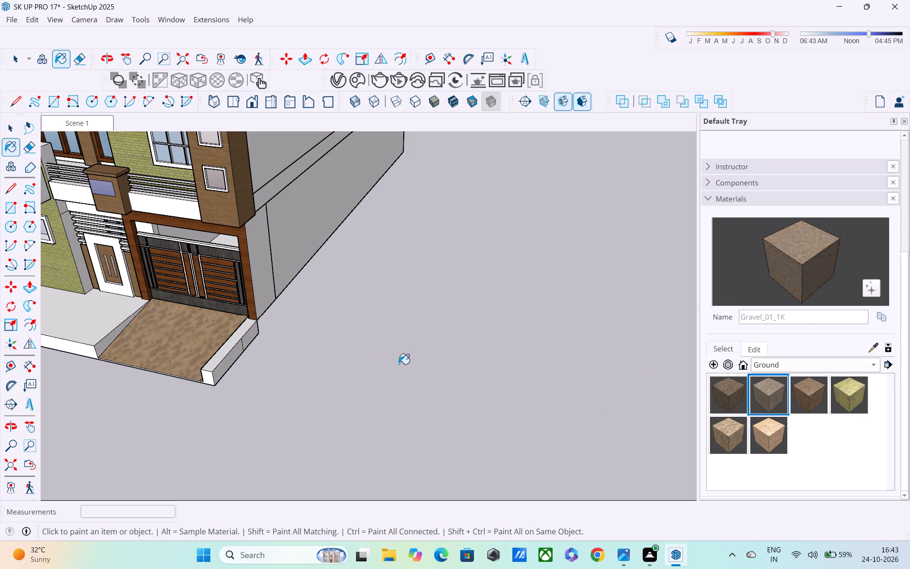
left_click(193, 343)
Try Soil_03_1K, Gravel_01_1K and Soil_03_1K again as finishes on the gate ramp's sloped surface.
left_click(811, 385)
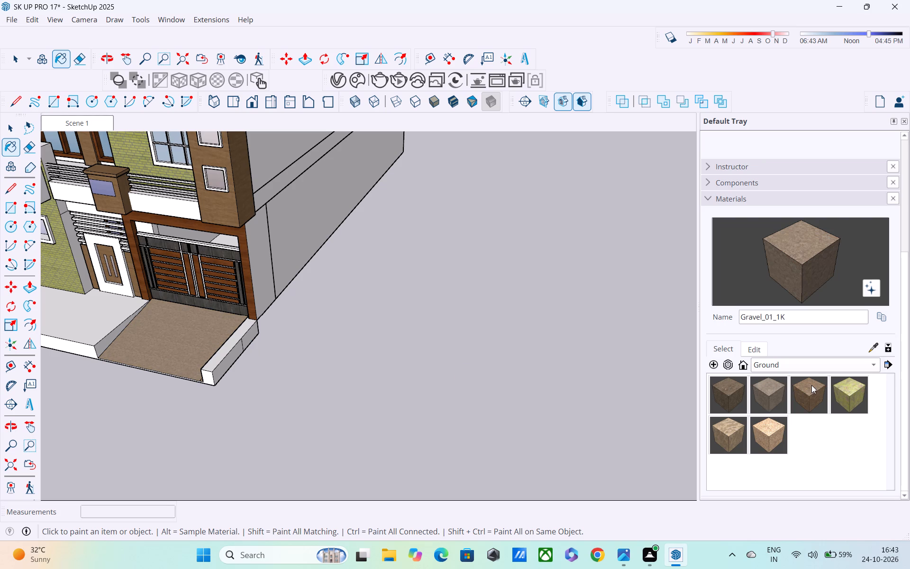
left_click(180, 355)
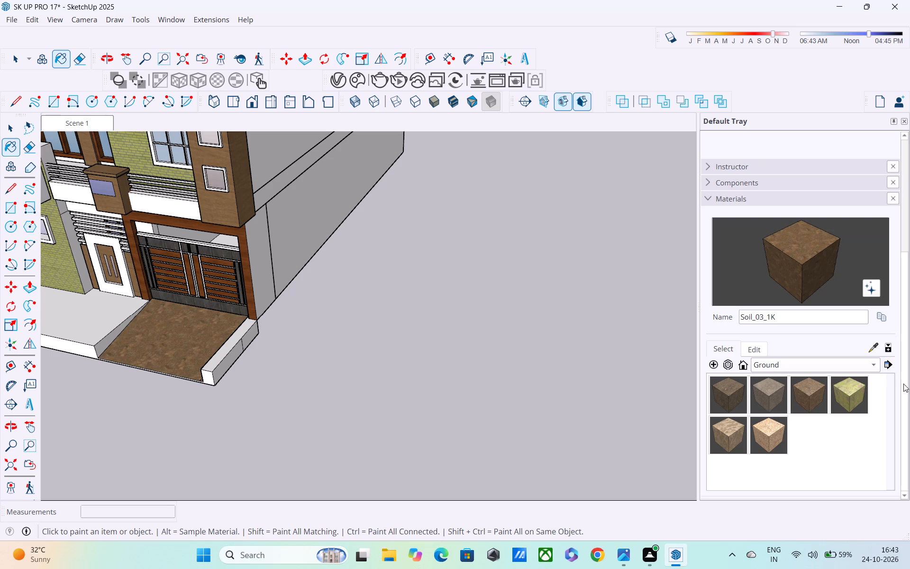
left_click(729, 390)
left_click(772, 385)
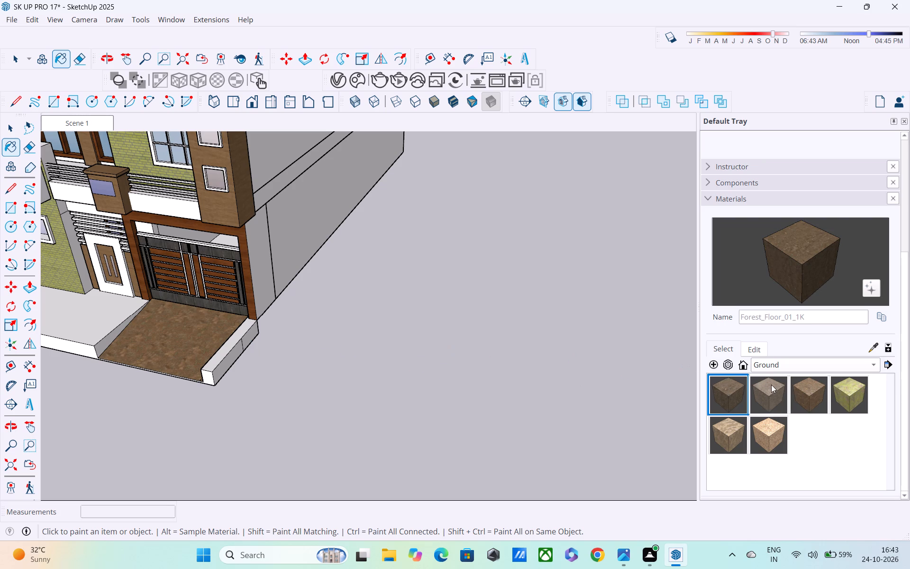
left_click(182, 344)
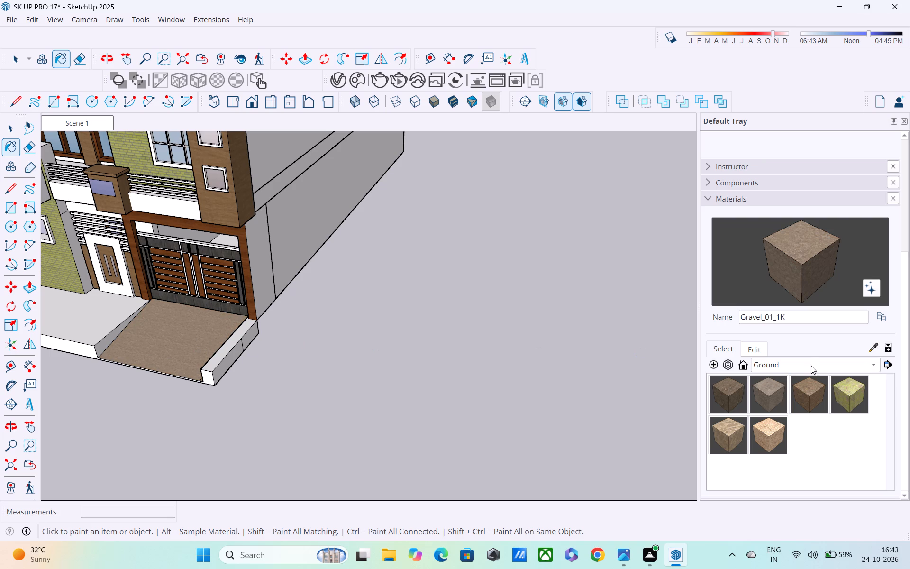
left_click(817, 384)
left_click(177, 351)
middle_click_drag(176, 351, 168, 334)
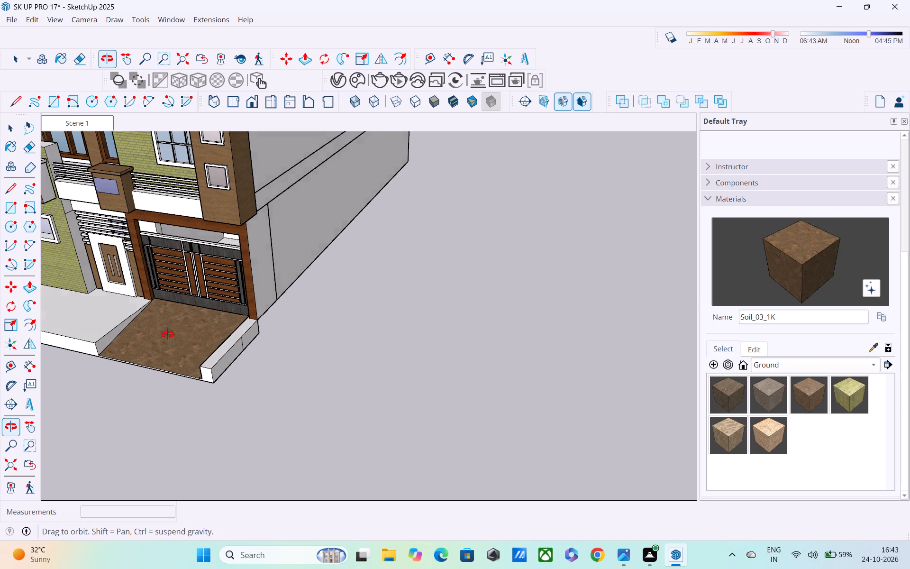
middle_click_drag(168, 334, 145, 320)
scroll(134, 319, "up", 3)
Paint the gate ramp, the plinth's side face beside it and the low side wall's inner face with Soil_04_1K.
left_click(850, 392)
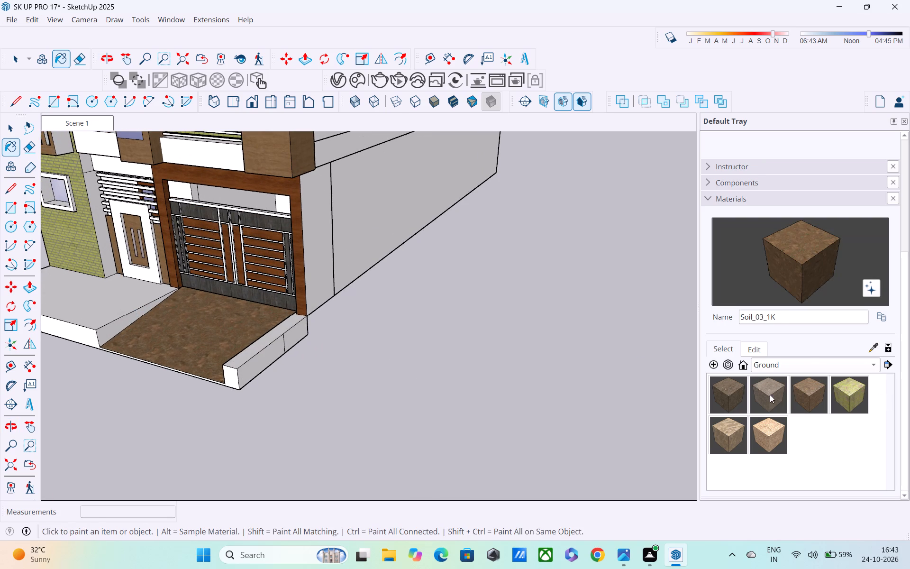
left_click(216, 343)
middle_click_drag(288, 353, 462, 375)
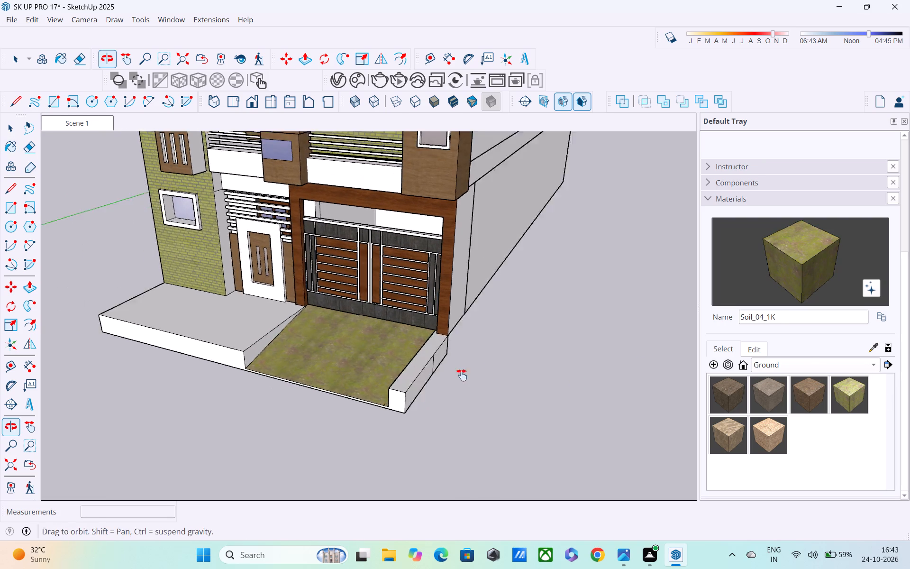
middle_click_drag(462, 375, 505, 376)
scroll(376, 347, "up", 3)
left_click(311, 341)
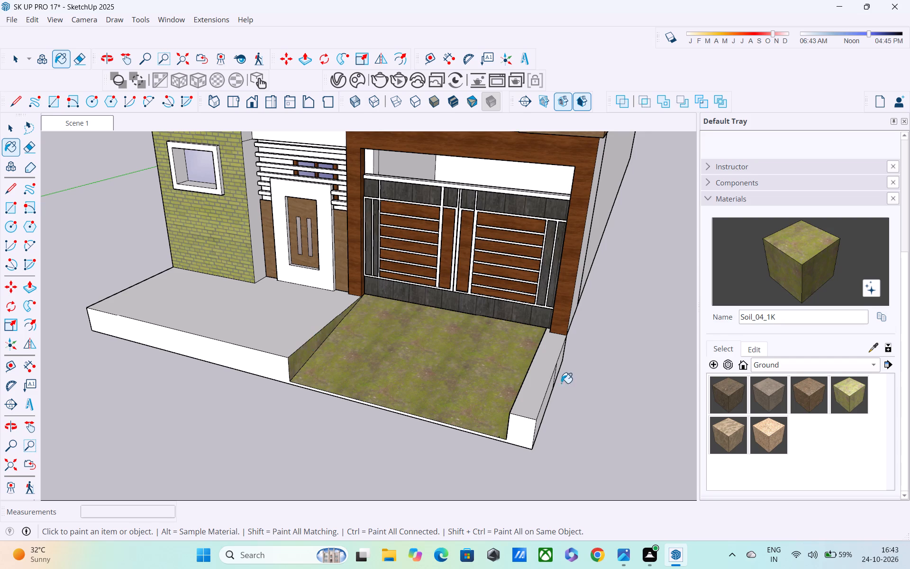
middle_click_drag(562, 383, 750, 357)
scroll(602, 337, "up", 2)
left_click(563, 335)
middle_click_drag(582, 340, 509, 334)
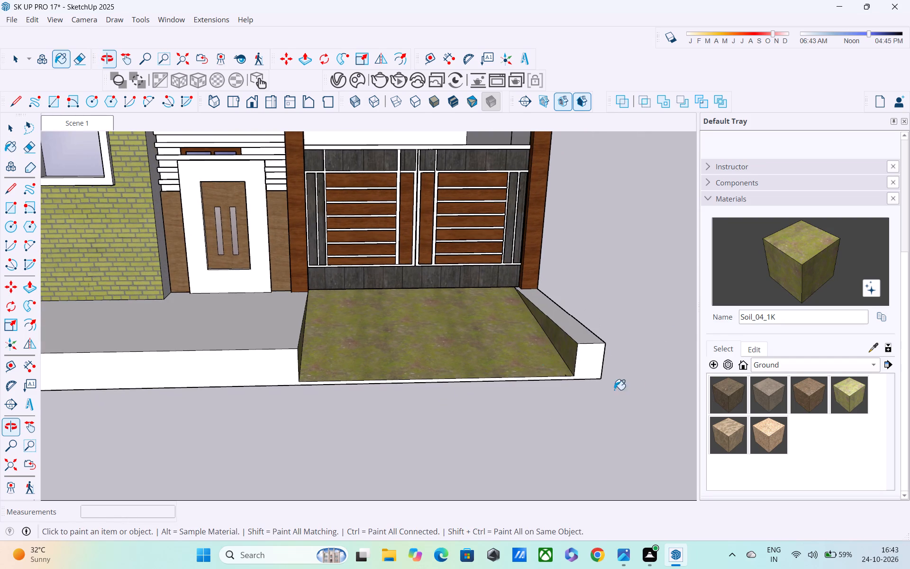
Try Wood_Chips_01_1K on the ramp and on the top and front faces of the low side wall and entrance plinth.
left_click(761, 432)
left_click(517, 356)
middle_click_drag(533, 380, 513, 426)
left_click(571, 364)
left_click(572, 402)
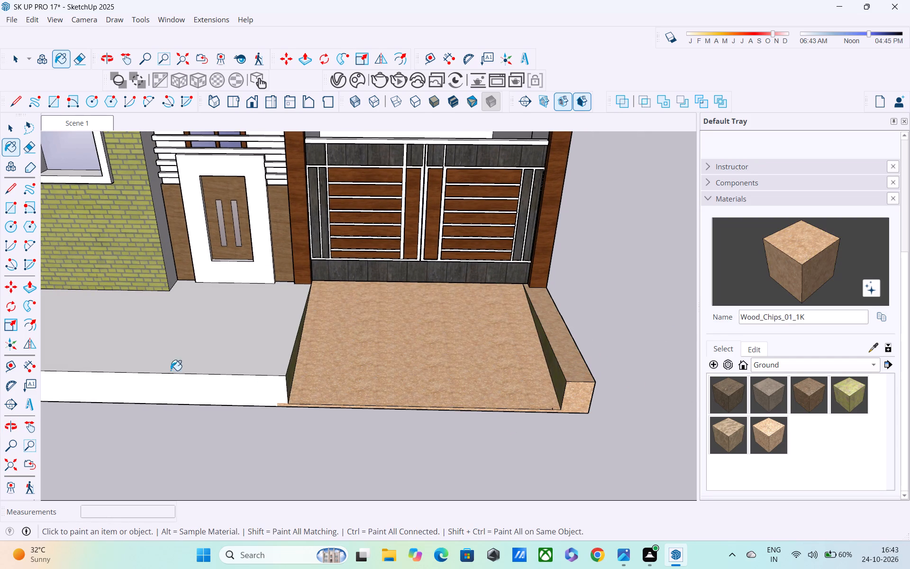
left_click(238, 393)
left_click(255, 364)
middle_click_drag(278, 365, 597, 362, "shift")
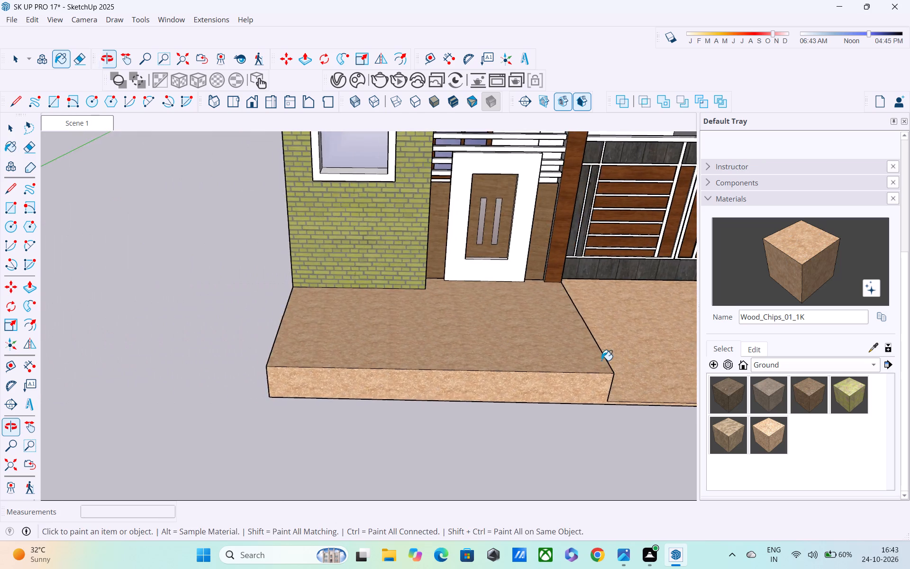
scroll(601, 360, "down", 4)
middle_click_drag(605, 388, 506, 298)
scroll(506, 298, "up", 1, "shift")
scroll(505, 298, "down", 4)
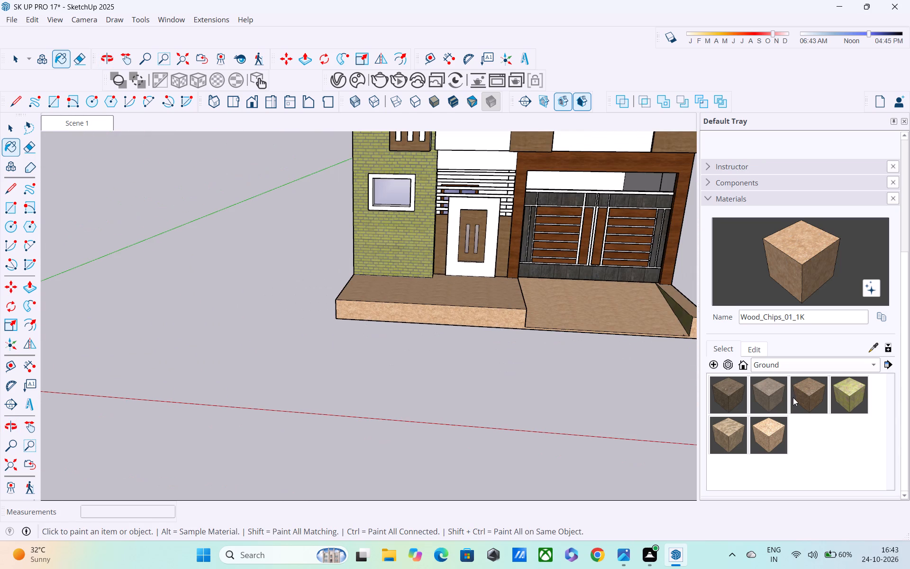
Paint the gate ramp and the entrance plinth's front and top faces with Tile_Exterior_07_1K from the Tile materials.
left_click(814, 370)
left_click(793, 446)
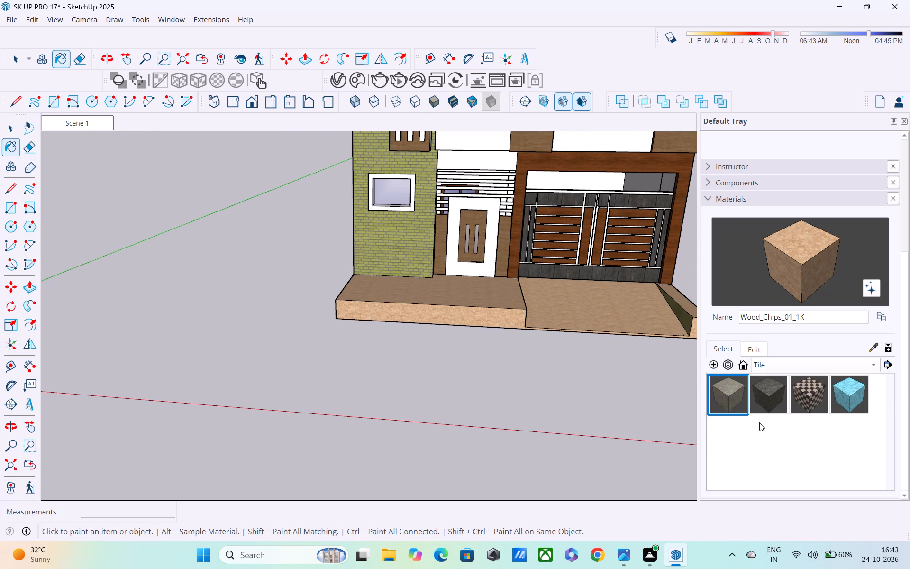
left_click(731, 389)
left_click(594, 304)
left_click(494, 311)
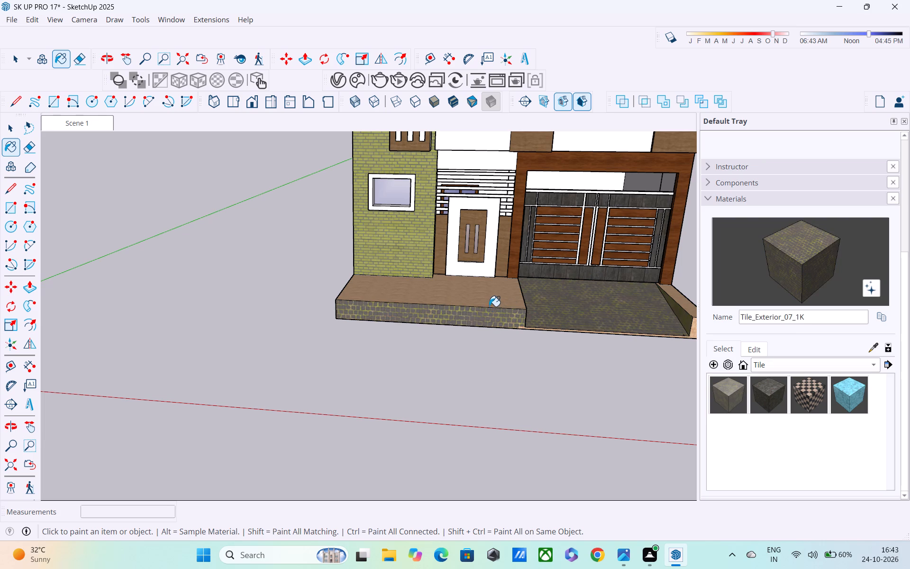
left_click(488, 304)
middle_click_drag(523, 329, 424, 332)
scroll(536, 383, "up", 2)
middle_click_drag(510, 381, 400, 362, "shift")
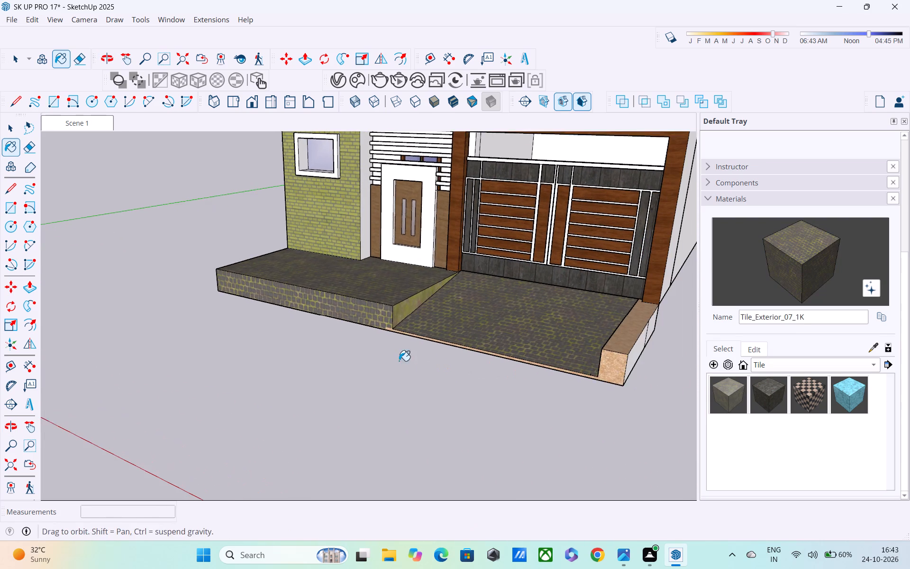
Apply Tile_Exterior_07_1K to the low side wall's top and front faces and the plinth's side face along the ramp.
left_click(630, 337)
left_click(617, 339)
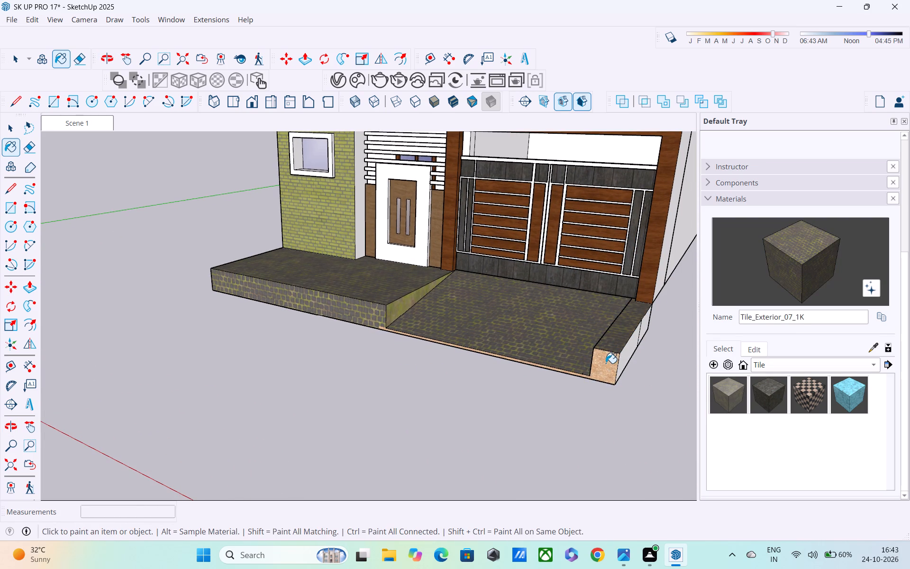
left_click(606, 363)
left_click(628, 354)
scroll(417, 332, "up", 3)
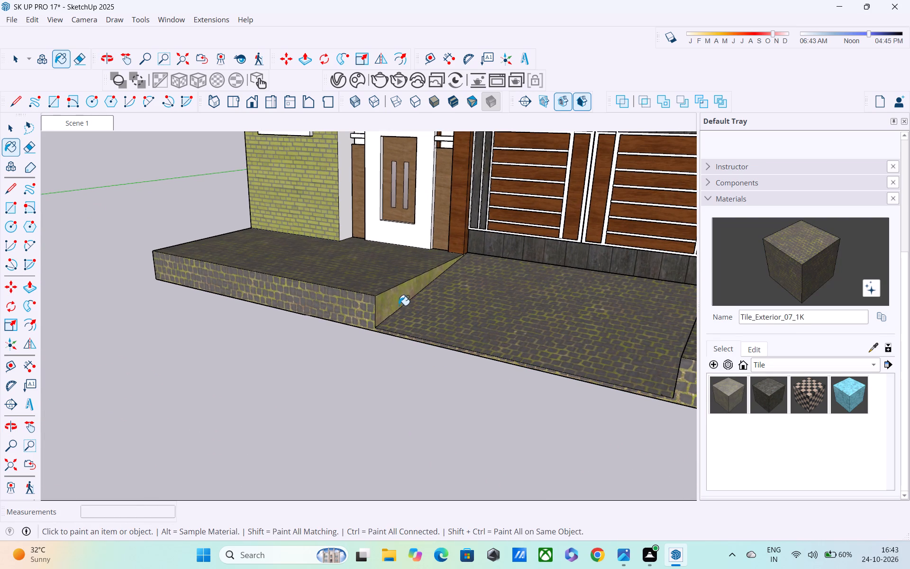
left_click(395, 302)
middle_click_drag(424, 331, 491, 316)
scroll(499, 314, "down", 4)
middle_click_drag(569, 322, 386, 336)
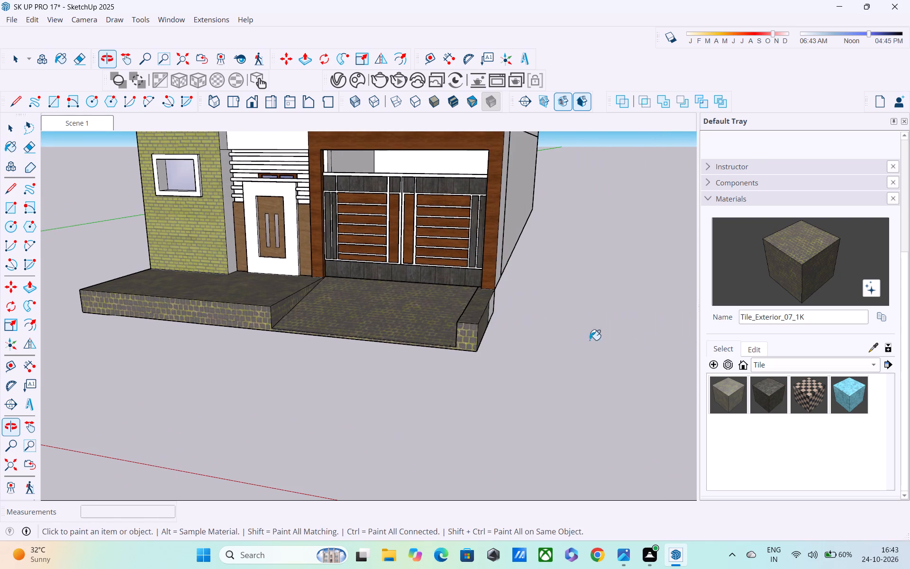
Paint the front faces of the entrance plinth and low side wall with Soil_04_1K from the Ground materials.
left_click(804, 364)
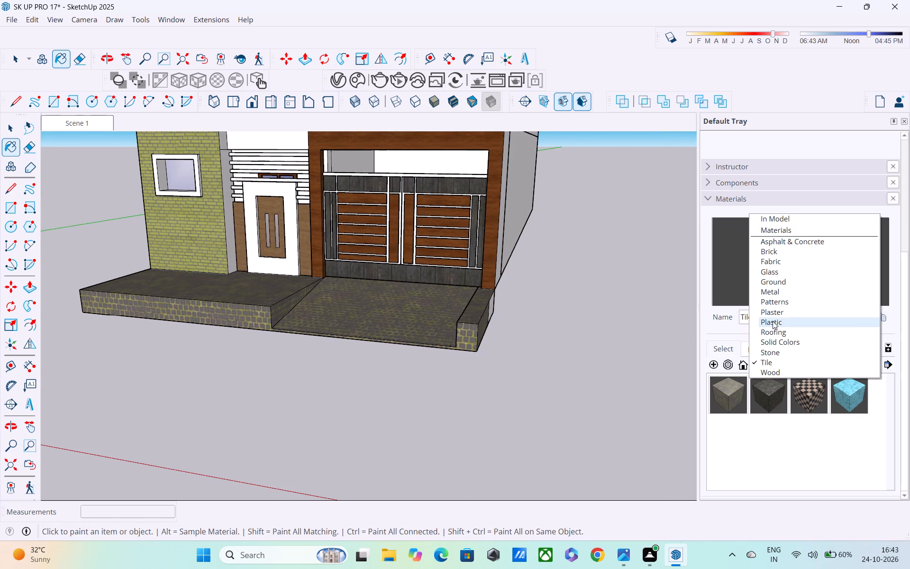
left_click(766, 283)
left_click(865, 386)
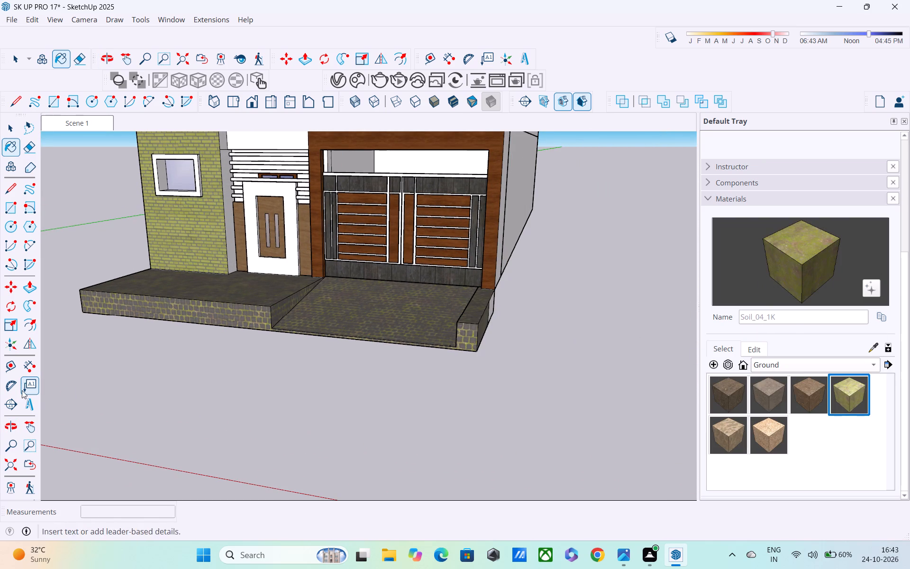
left_click(176, 314)
left_click(464, 330)
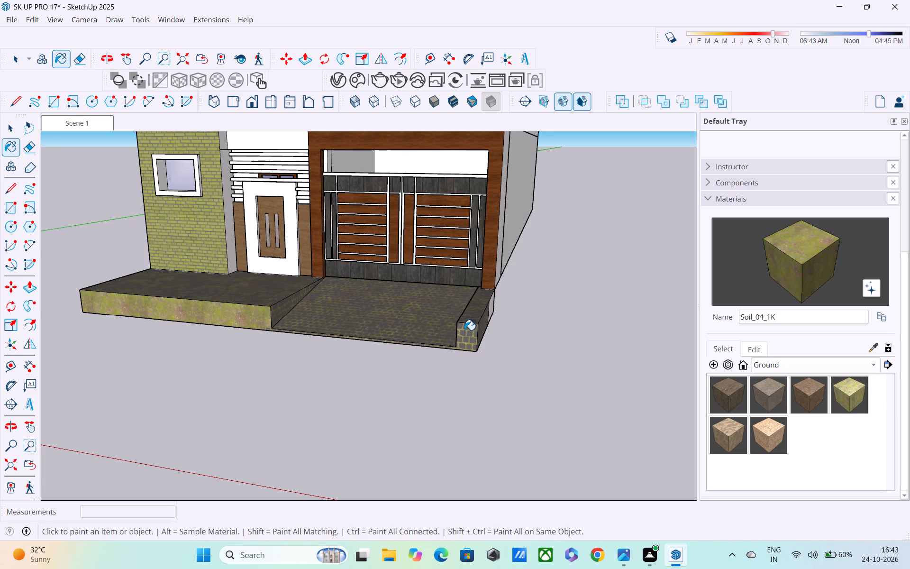
Paint both outer side faces and the top of the low side wall with Soil_04_1K.
middle_click_drag(490, 333, 392, 330)
scroll(392, 330, "up", 3)
left_click(424, 331)
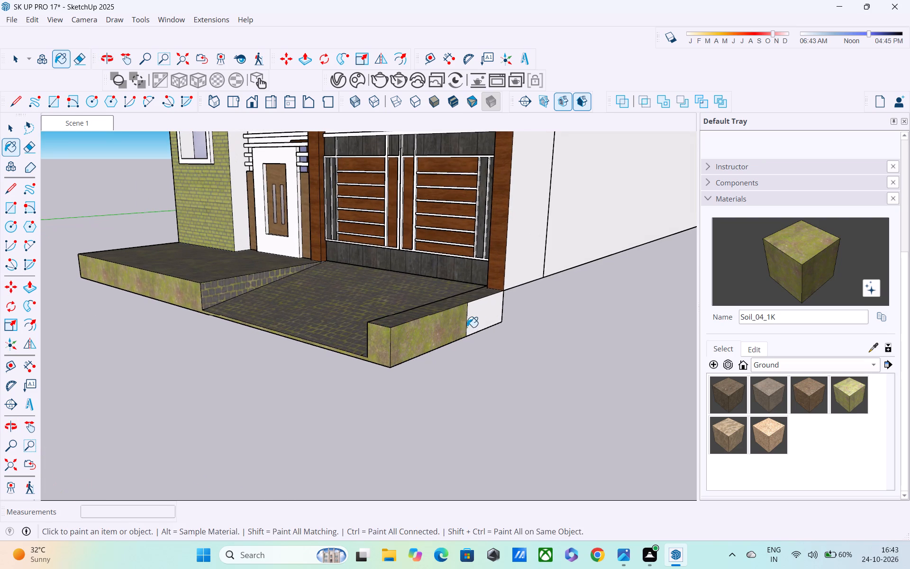
left_click(472, 319)
middle_click_drag(494, 326, 662, 333)
scroll(546, 333, "down", 1)
middle_click_drag(550, 351, 593, 443)
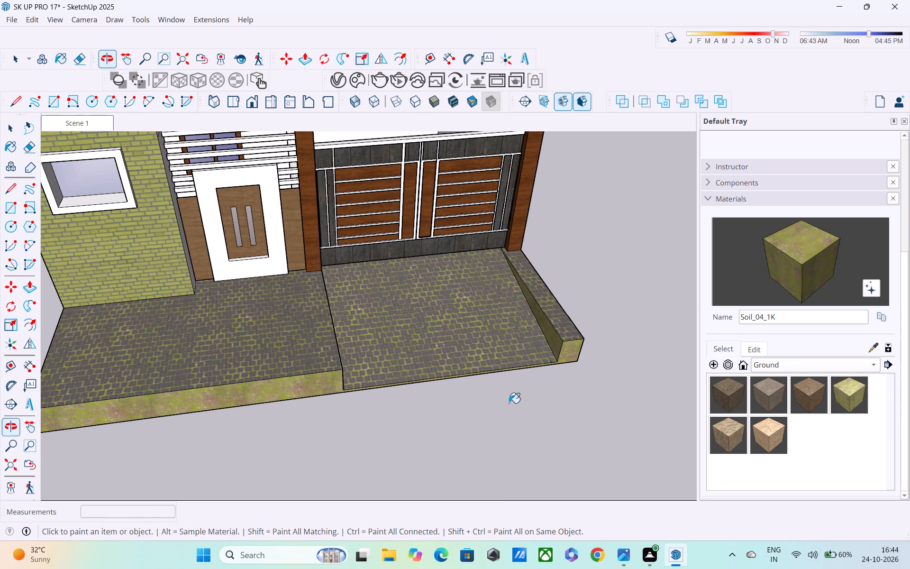
left_click(548, 303)
middle_click_drag(551, 326, 505, 273)
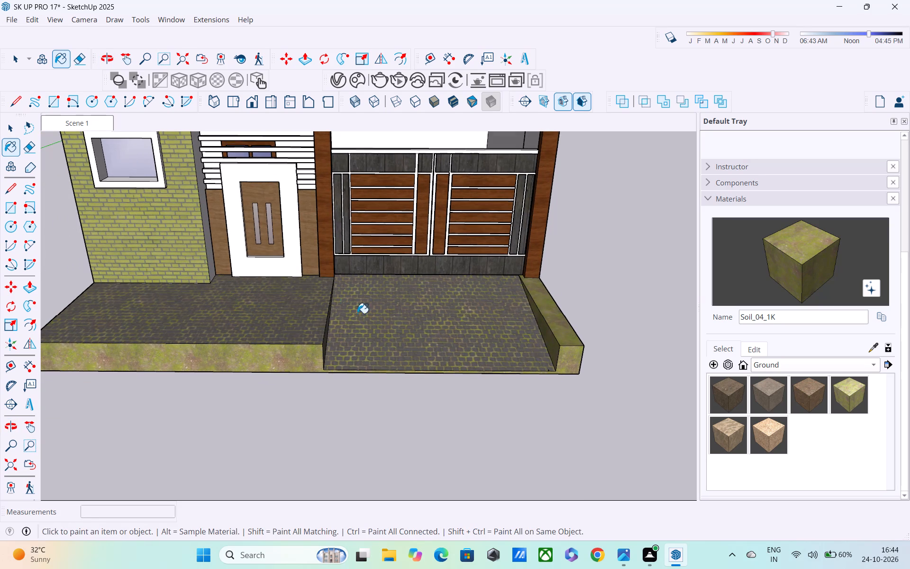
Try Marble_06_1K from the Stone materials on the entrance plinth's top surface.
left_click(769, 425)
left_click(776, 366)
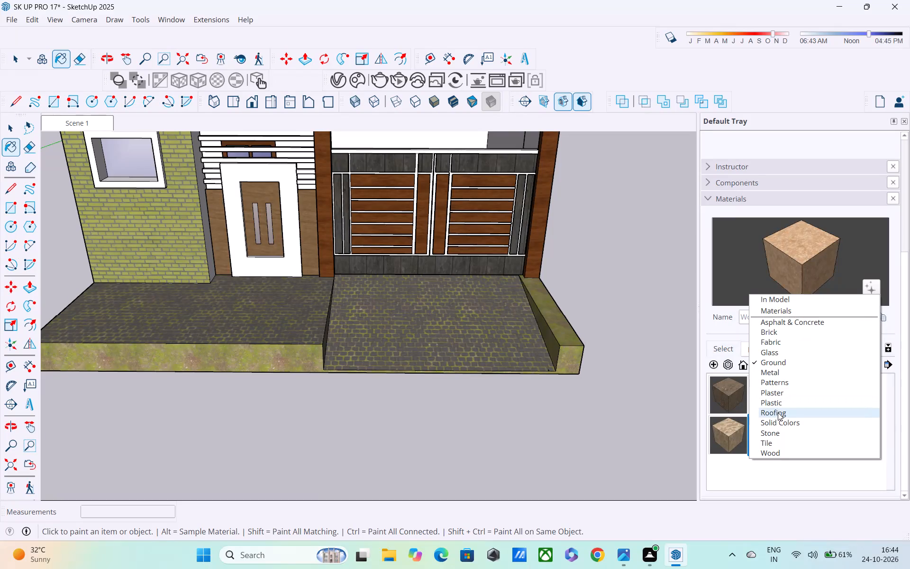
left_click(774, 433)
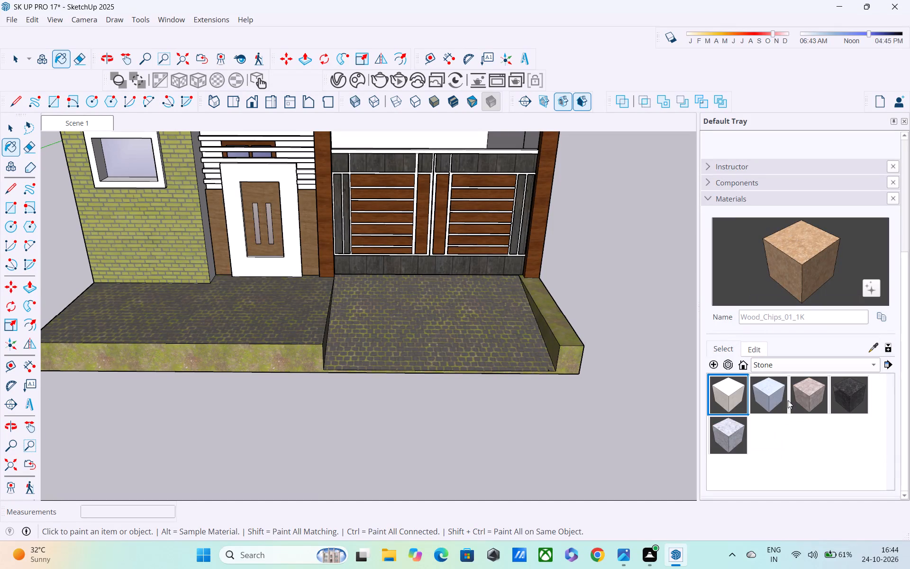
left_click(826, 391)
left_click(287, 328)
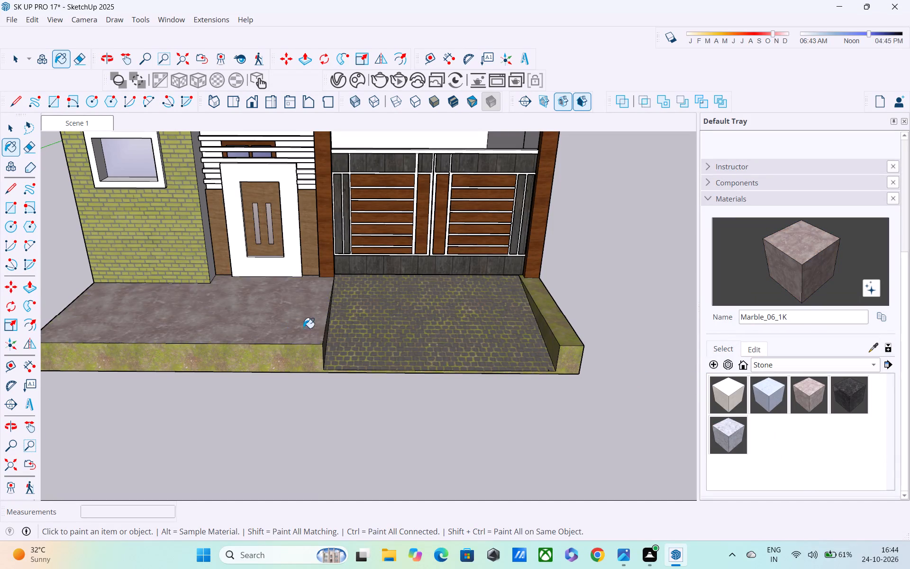
Paint the low side wall's top and front faces, including the ramp's front edge strip, with Marble_01_1K.
middle_click_drag(360, 358, 344, 421)
scroll(413, 324, "up", 2)
middle_click_drag(412, 330, 411, 300)
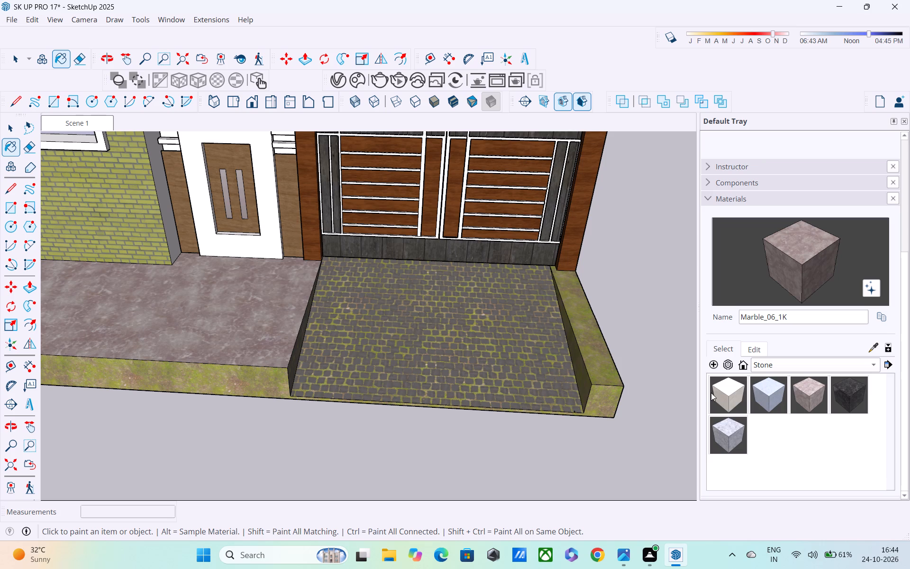
left_click(730, 390)
left_click(599, 340)
middle_click_drag(598, 363, 579, 324)
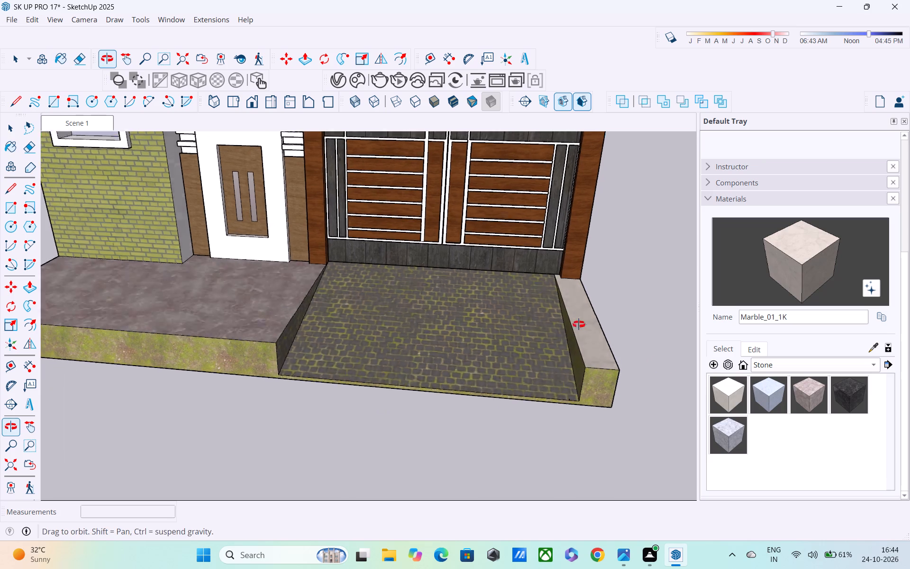
middle_click_drag(579, 324, 572, 292)
left_click(590, 349)
middle_click_drag(574, 340, 576, 313)
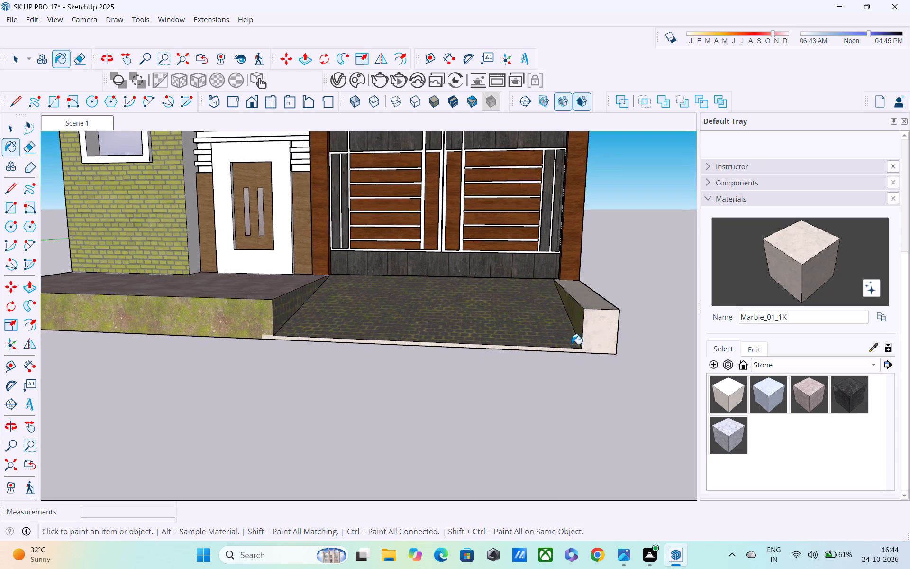
middle_click_drag(510, 347, 596, 450)
Paint the entrance plinth's top surface and its outer end face with Marble_01_1K.
left_click(215, 388)
middle_click_drag(256, 390, 551, 251)
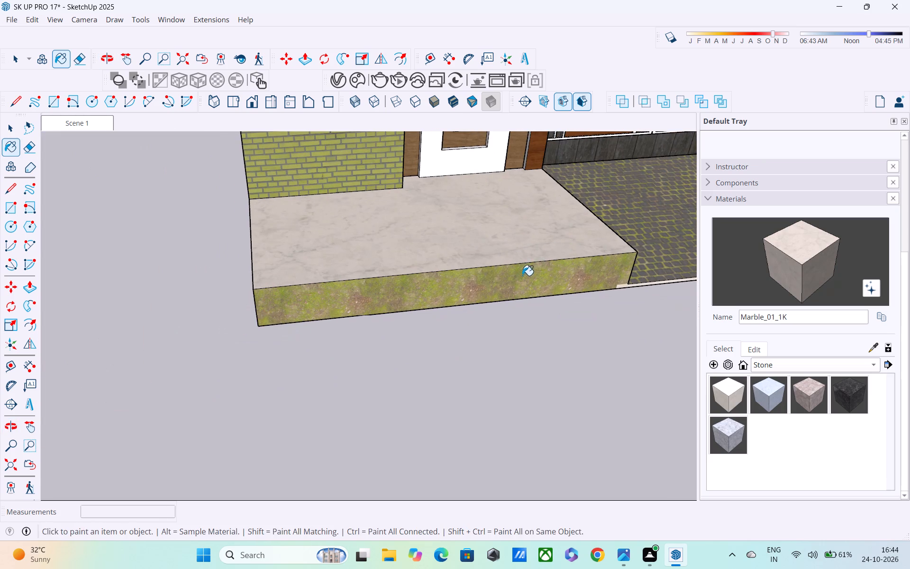
middle_click_drag(523, 289, 646, 270)
scroll(364, 284, "down", 1)
left_click(328, 287)
middle_click_drag(357, 294, 302, 249)
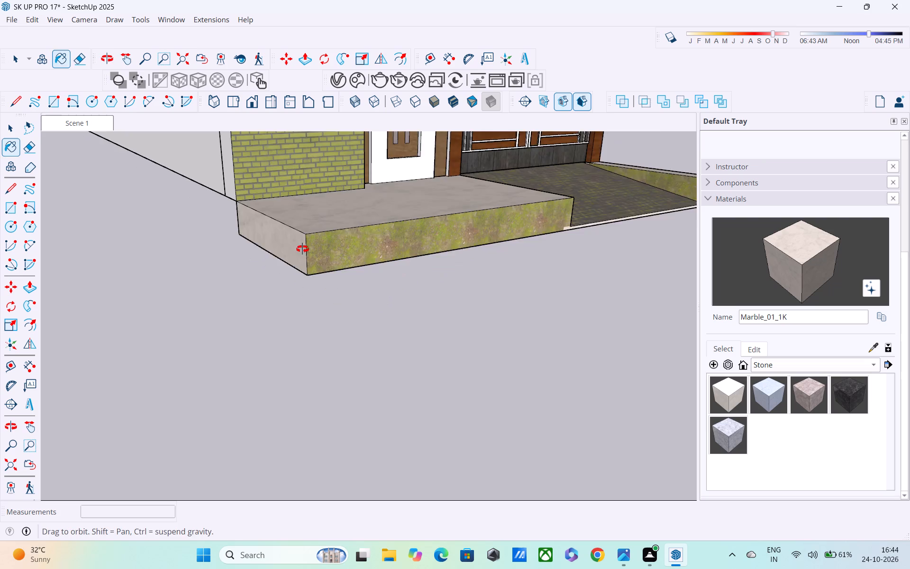
middle_click_drag(302, 249, 255, 243)
scroll(286, 254, "down", 4)
middle_click_drag(616, 230, 427, 261)
scroll(419, 264, "down", 2)
middle_click_drag(428, 269, 519, 306, "shift")
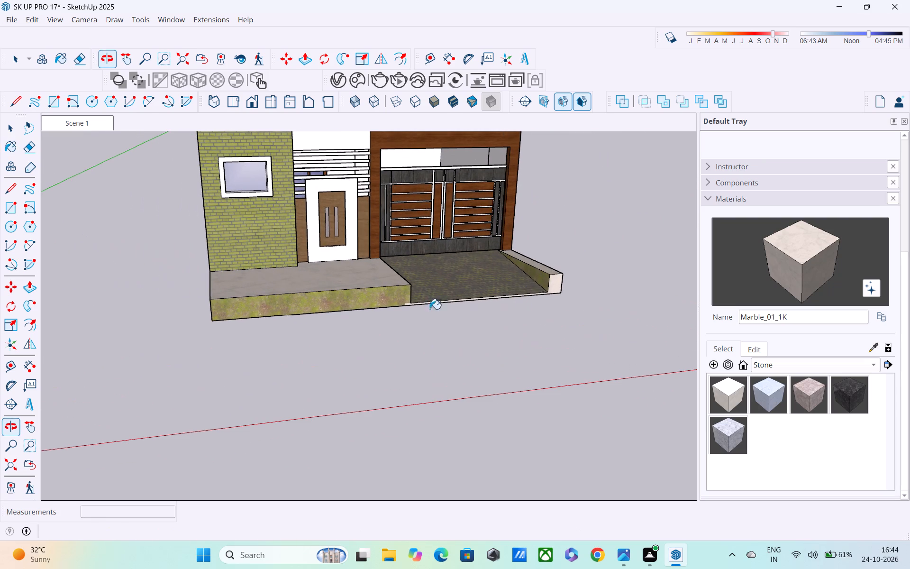
Paint the low side wall's inner face and the entrance plinth's front and ramp-side faces with Marble_01_1K.
middle_click_drag(536, 303, 509, 283)
scroll(576, 271, "up", 3)
middle_click_drag(528, 281, 541, 292)
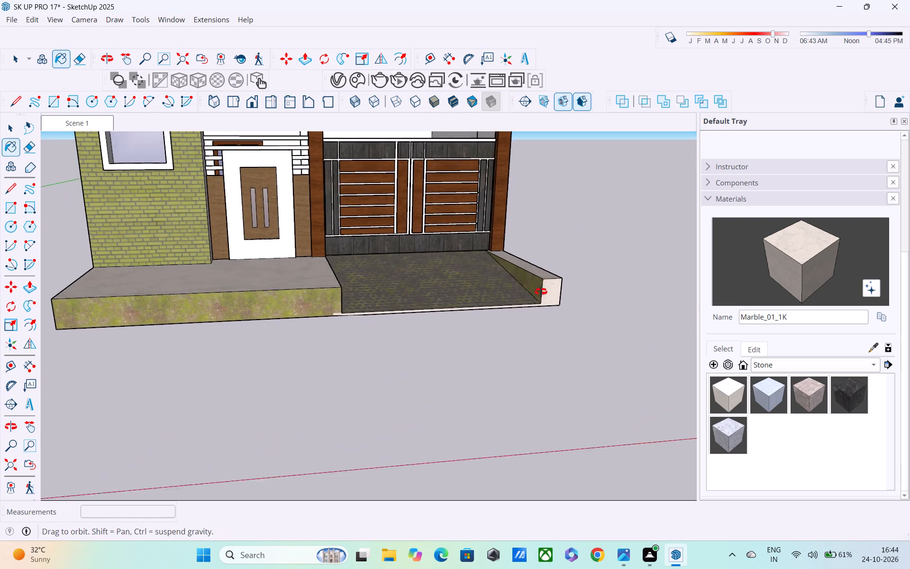
middle_click_drag(541, 292, 573, 294)
left_click(524, 270)
middle_click_drag(559, 282, 373, 269)
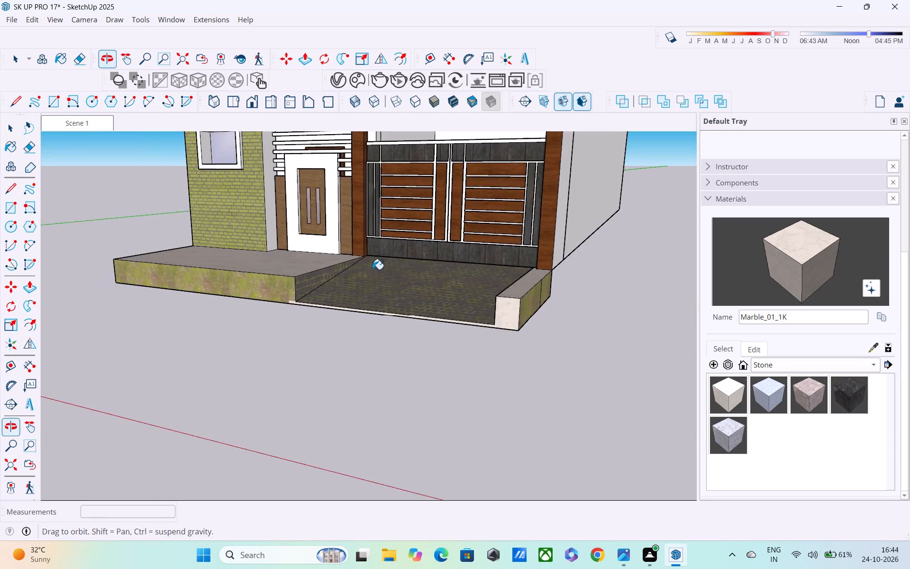
scroll(375, 275, "down", 3)
scroll(330, 280, "up", 2)
left_click(329, 279)
left_click(282, 285)
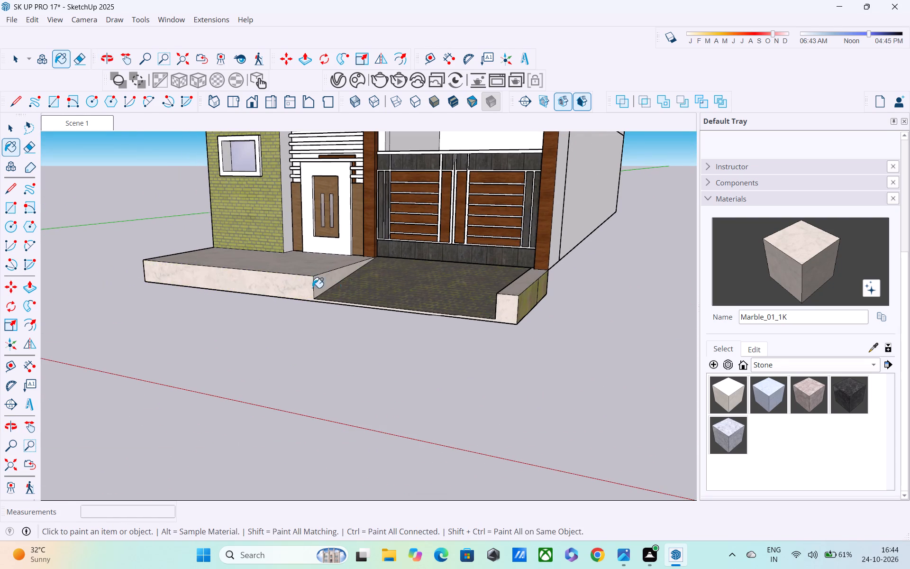
Examine the marble finish on the plinth and side wall against the whole front façade.
middle_click_drag(392, 301, 510, 299)
scroll(526, 291, "up", 2)
middle_click_drag(531, 305, 510, 395)
scroll(521, 380, "down", 1)
scroll(506, 393, "up", 1)
scroll(502, 371, "down", 10)
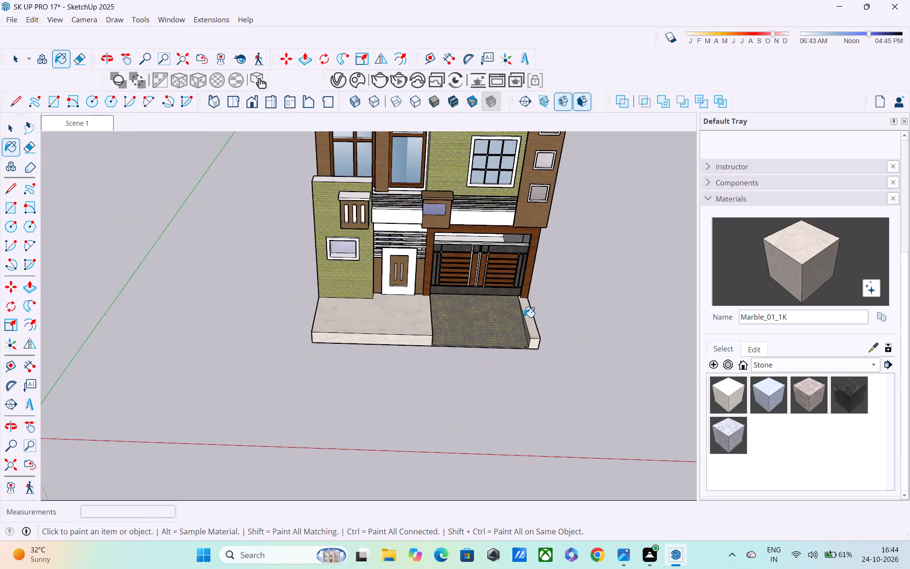
middle_click_drag(524, 317, 495, 234)
scroll(495, 233, "up", 1)
scroll(494, 236, "down", 1, "shift")
middle_click_drag(494, 285, 469, 393, "shift")
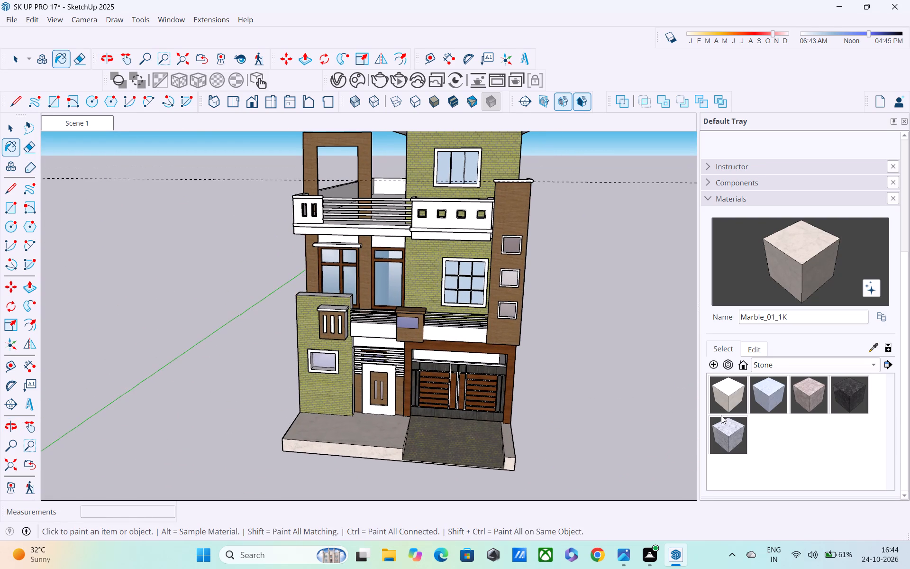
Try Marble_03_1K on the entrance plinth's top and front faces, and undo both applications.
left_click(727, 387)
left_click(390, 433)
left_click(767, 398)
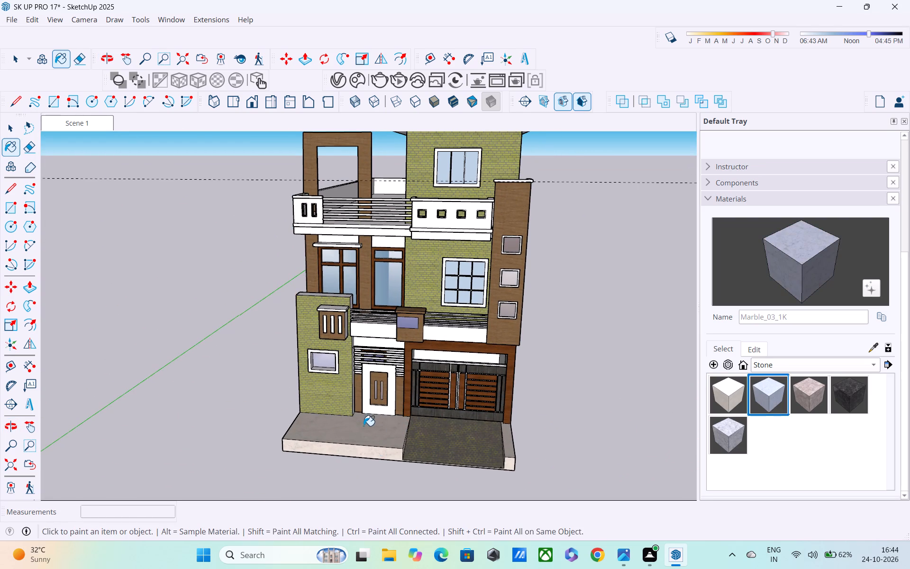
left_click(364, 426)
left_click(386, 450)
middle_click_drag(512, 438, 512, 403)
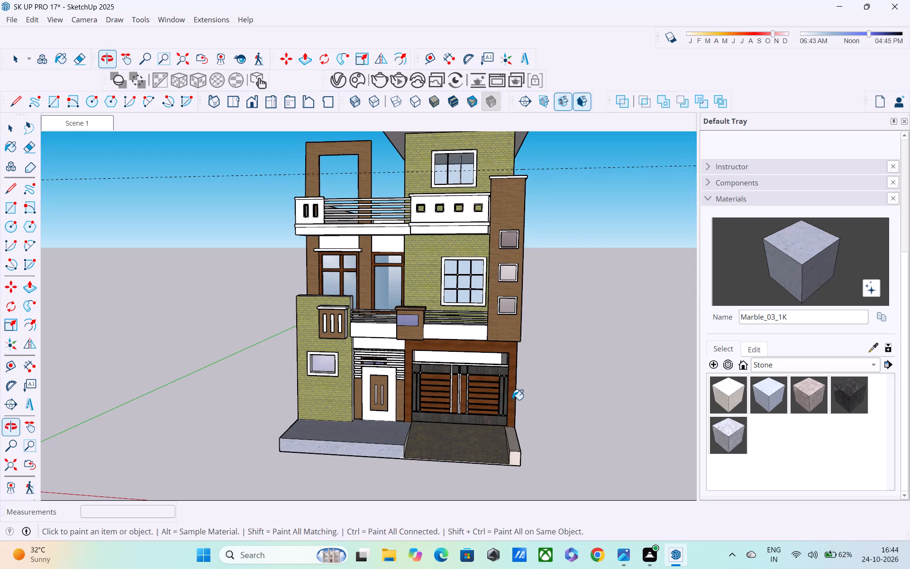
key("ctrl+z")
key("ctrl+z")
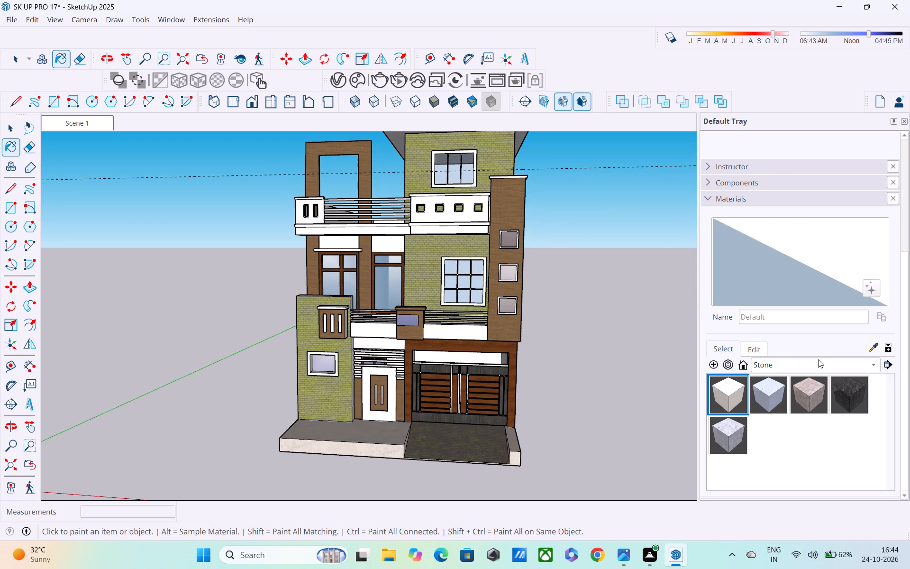
Examine the whole house from a distance, including its long side wall and front façade.
left_click(818, 363)
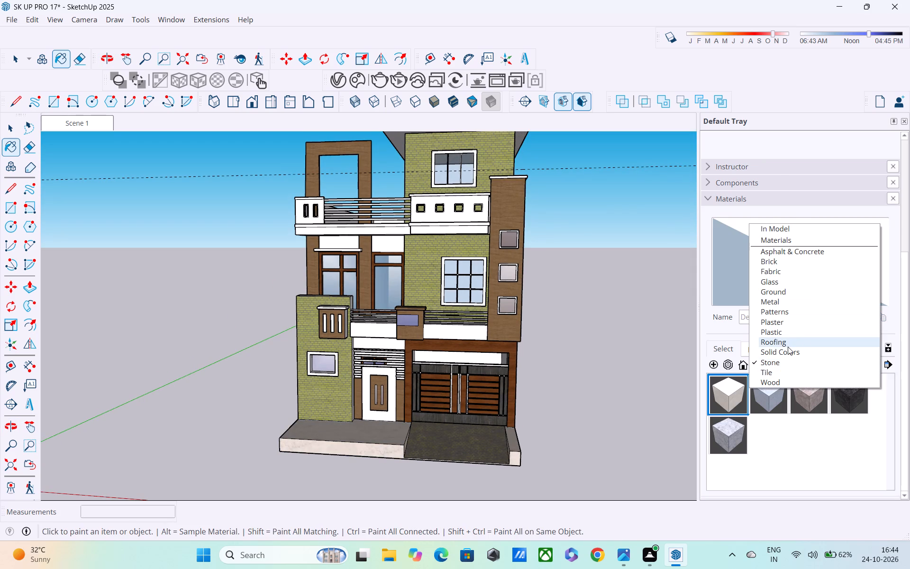
middle_click_drag(788, 347, 721, 345)
scroll(732, 358, "down", 4)
scroll(615, 352, "down", 3)
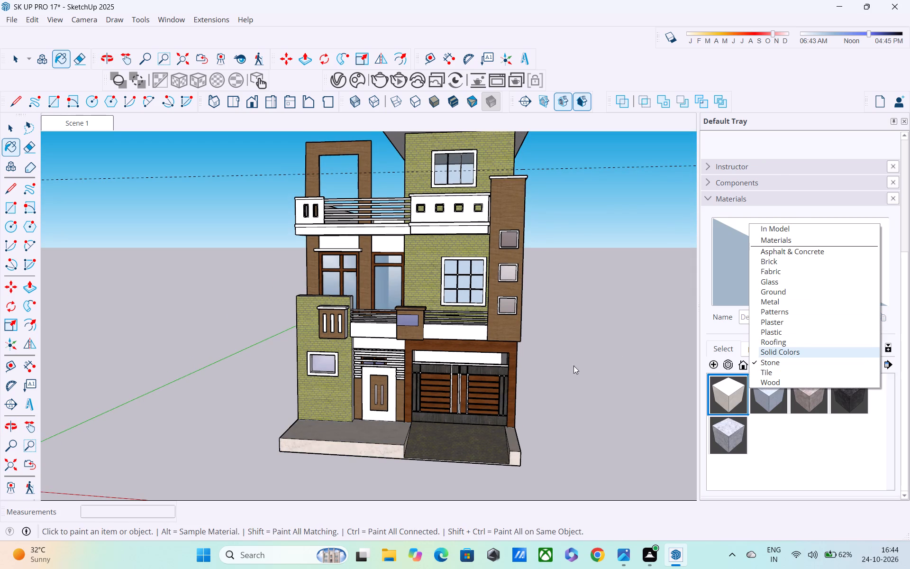
scroll(572, 368, "down", 1)
middle_click_drag(572, 370, 632, 329)
scroll(629, 333, "down", 2)
middle_click_drag(610, 353, 471, 409)
scroll(481, 393, "down", 5)
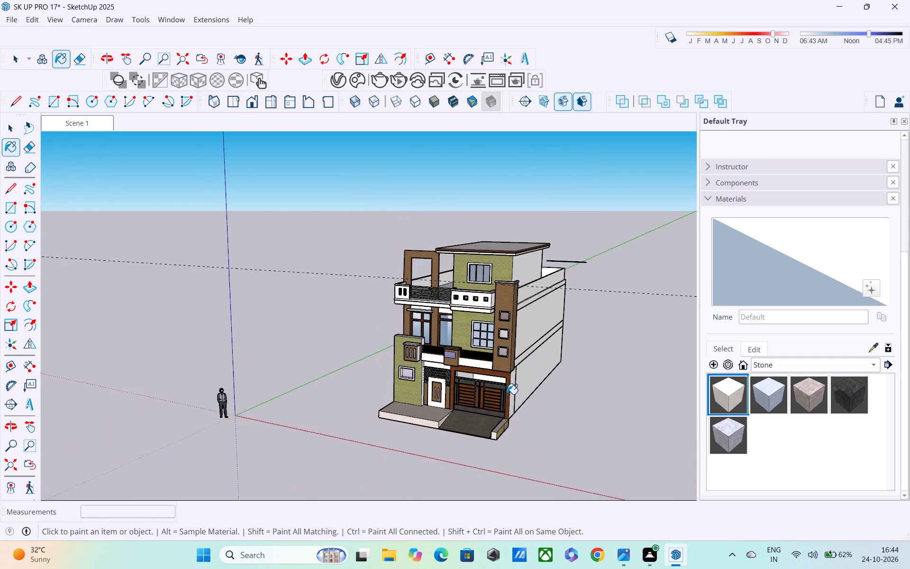
scroll(546, 394, "up", 1)
middle_click_drag(546, 394, 551, 353)
scroll(493, 380, "up", 5)
middle_click_drag(443, 409, 526, 443)
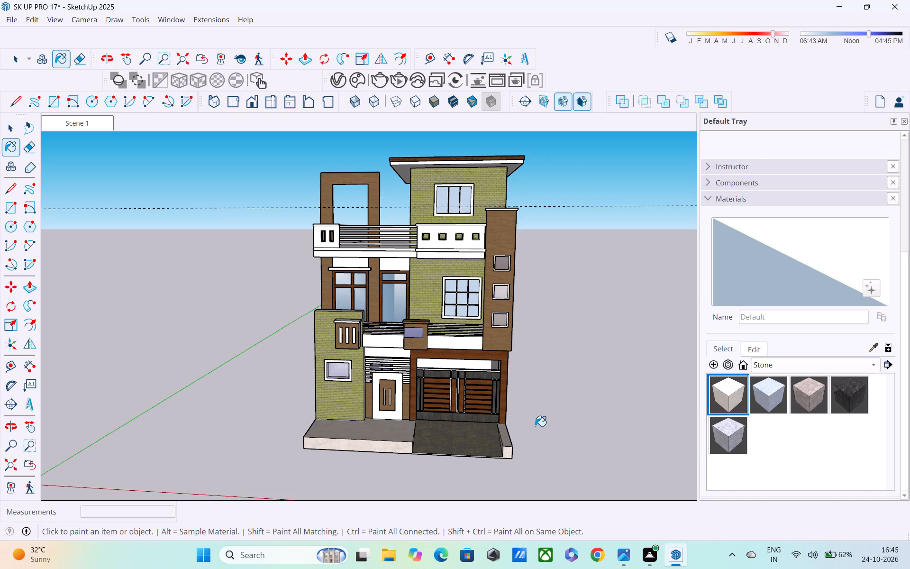
Paint the entrance plinth's top and front faces with Brick_20_1K from the Brick materials.
left_click(784, 362)
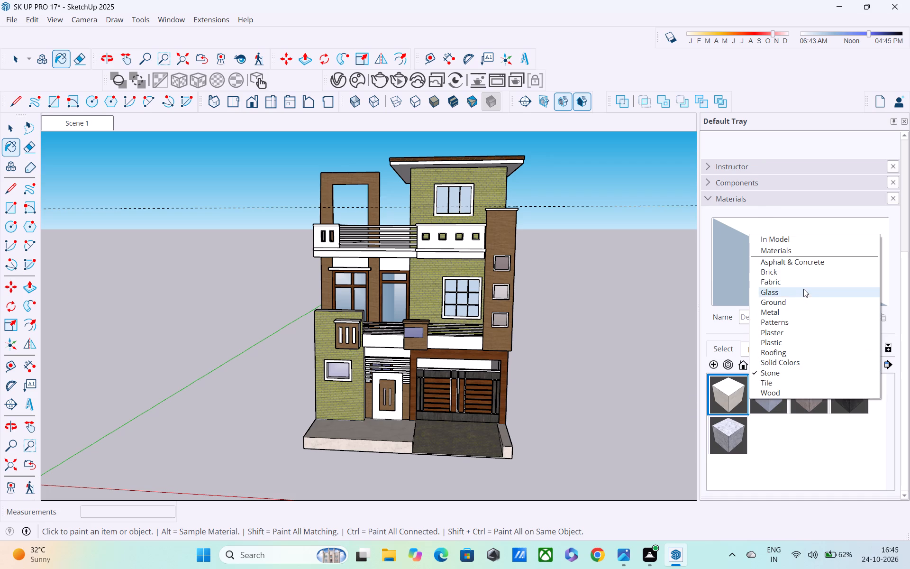
left_click(801, 277)
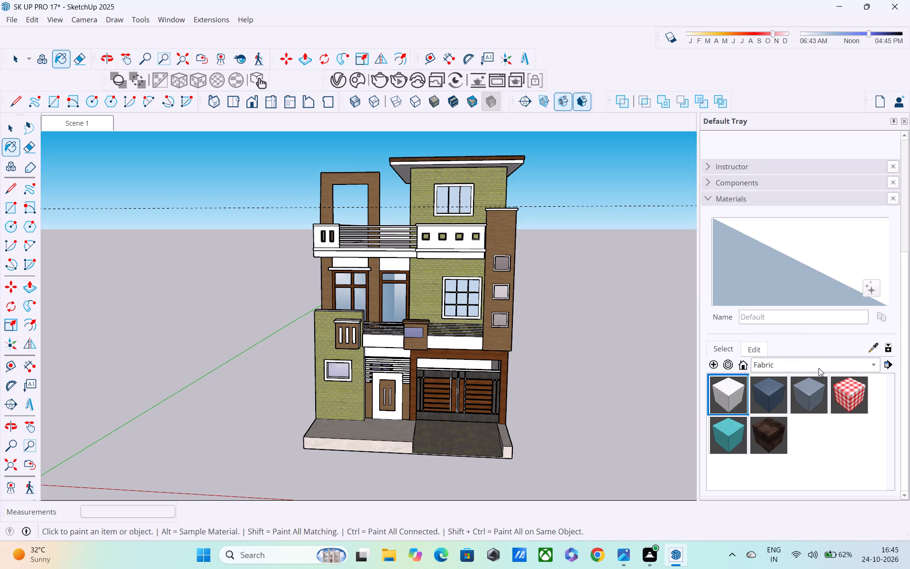
left_click(819, 368)
left_click(806, 351)
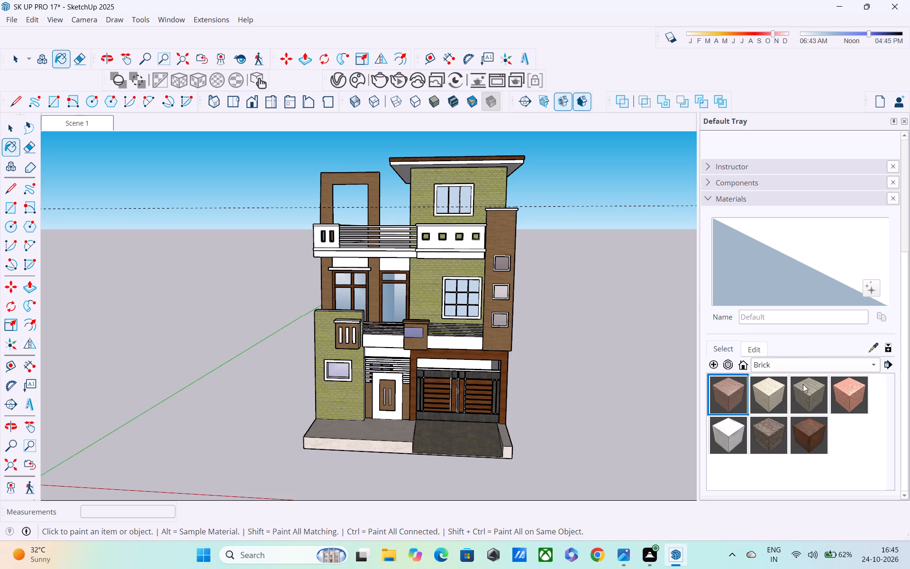
left_click(767, 433)
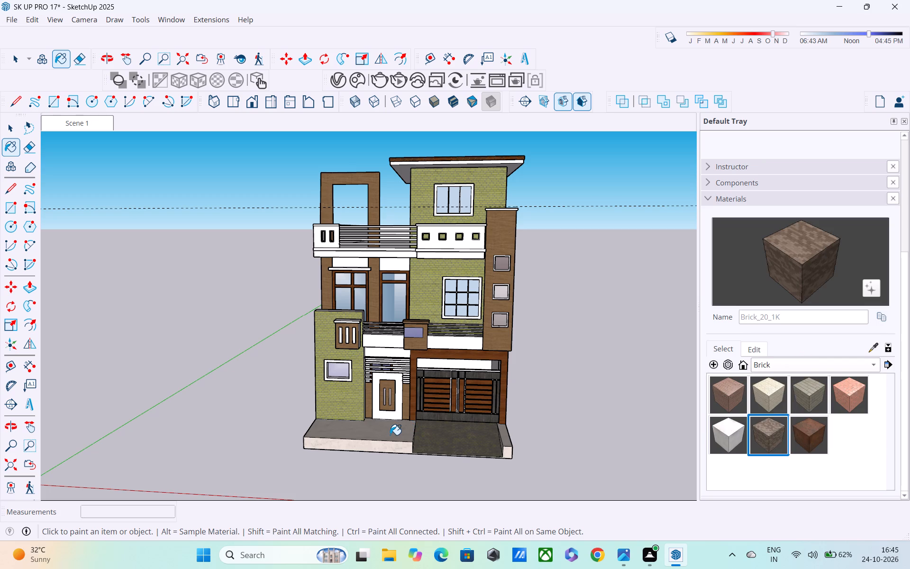
left_click(390, 435)
scroll(393, 451, "up", 1)
middle_click_drag(394, 452, 403, 493)
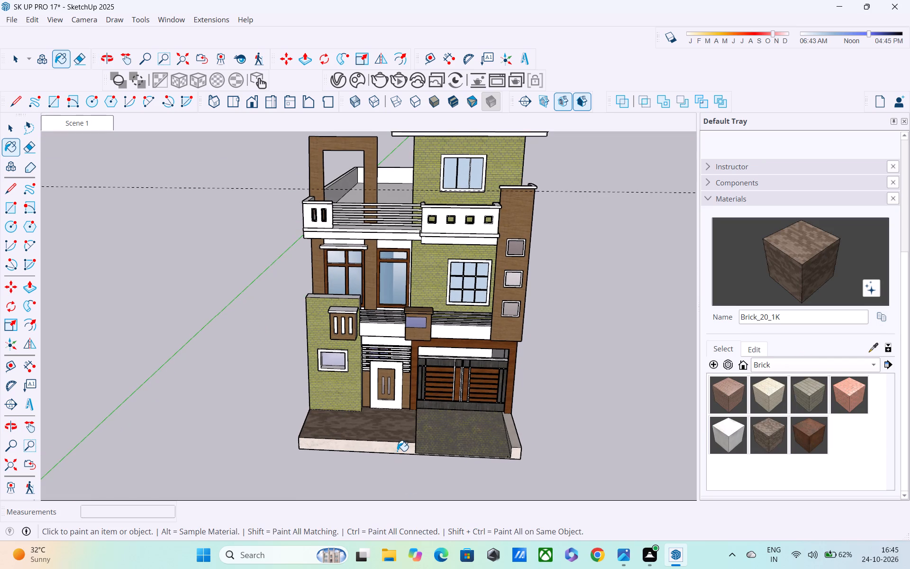
scroll(478, 440, "up", 2)
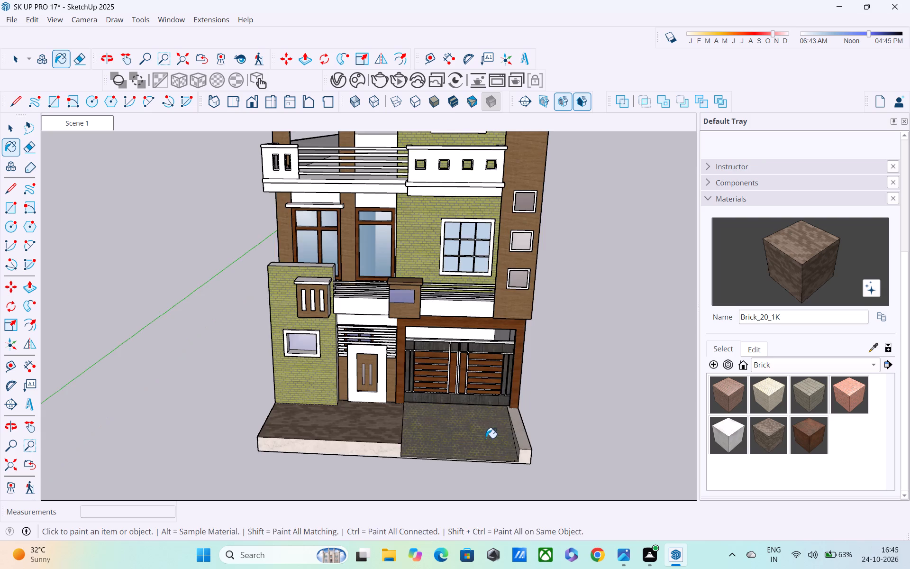
middle_click_drag(486, 438, 457, 395)
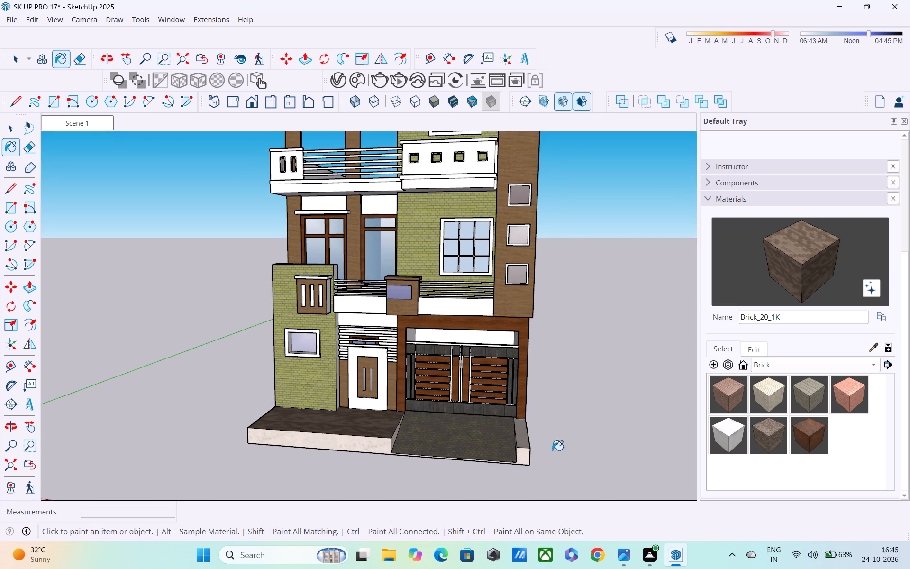
left_click(336, 440)
Paint the low side wall's top, front and outer side faces and the plinth's ramp-side face with Brick_20_1K.
left_click(524, 441)
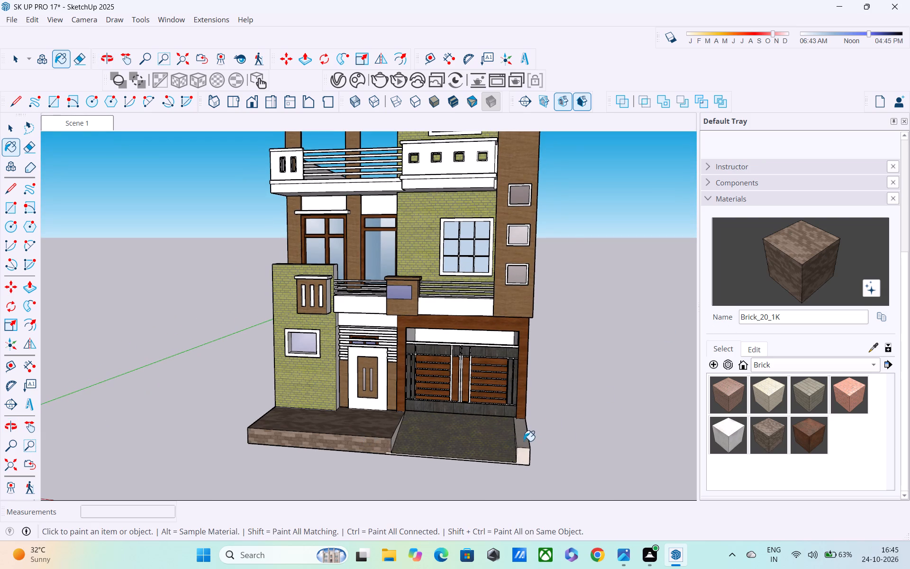
left_click(522, 455)
middle_click_drag(522, 455, 352, 450)
scroll(424, 487, "up", 3)
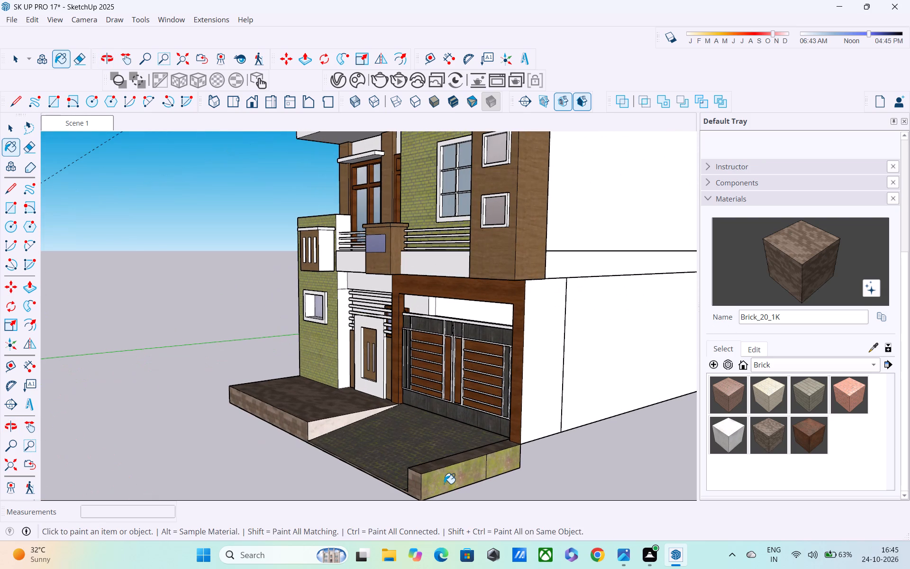
left_click(444, 484)
left_click(492, 468)
left_click(361, 418)
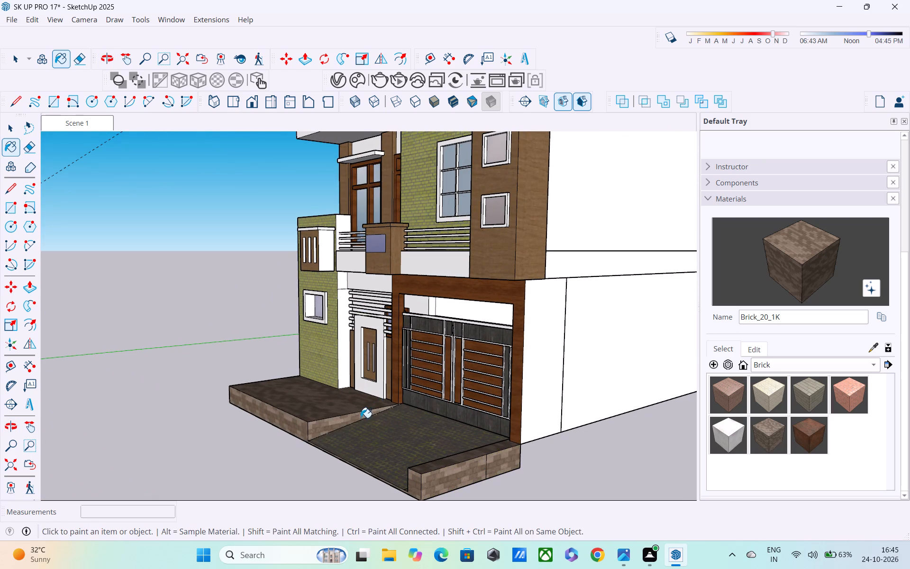
Paint the entrance plinth's front face with Wood_Chips_01_1K from the Ground materials.
middle_click_drag(365, 427, 543, 444)
scroll(534, 440, "down", 3)
middle_click_drag(519, 440, 576, 489)
scroll(560, 410, "down", 2)
middle_click_drag(552, 406, 547, 404)
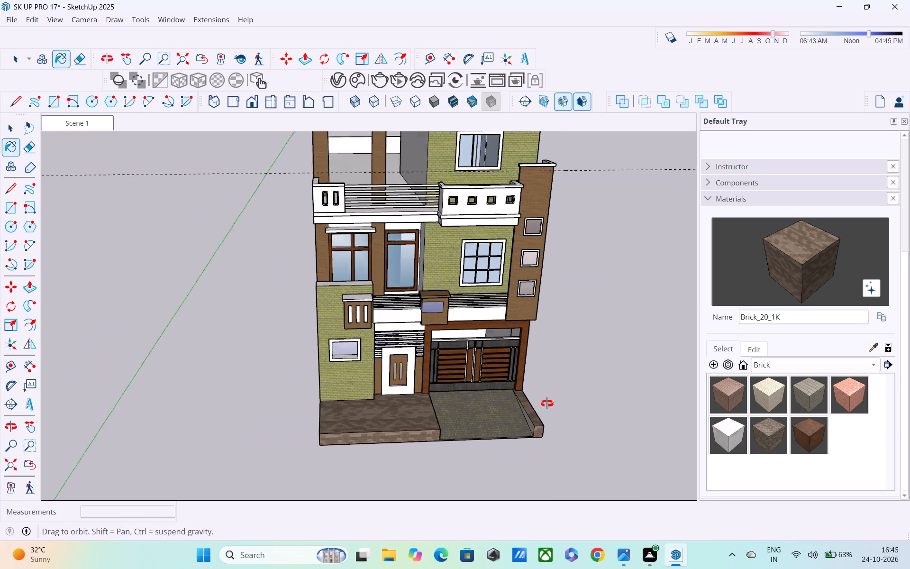
middle_click_drag(547, 404, 443, 322)
scroll(437, 391, "up", 3)
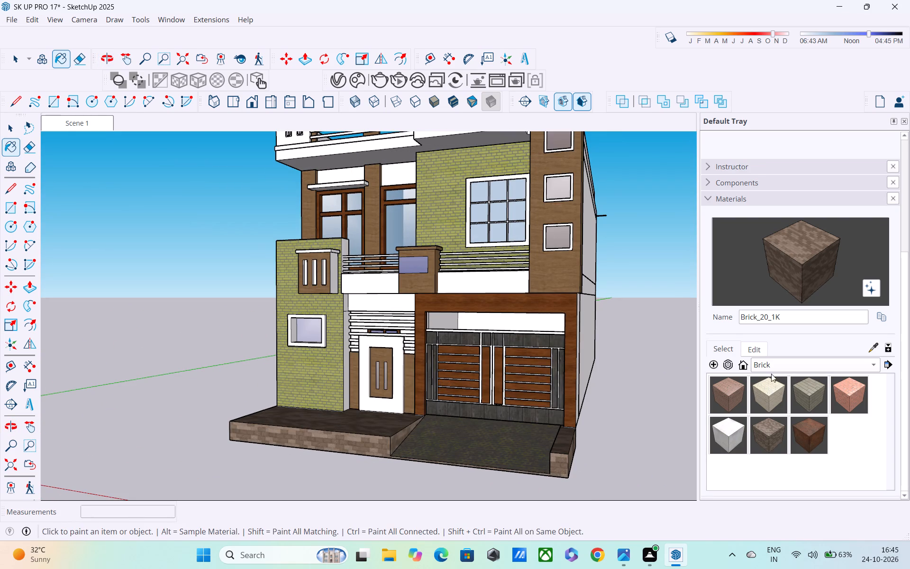
left_click(771, 369)
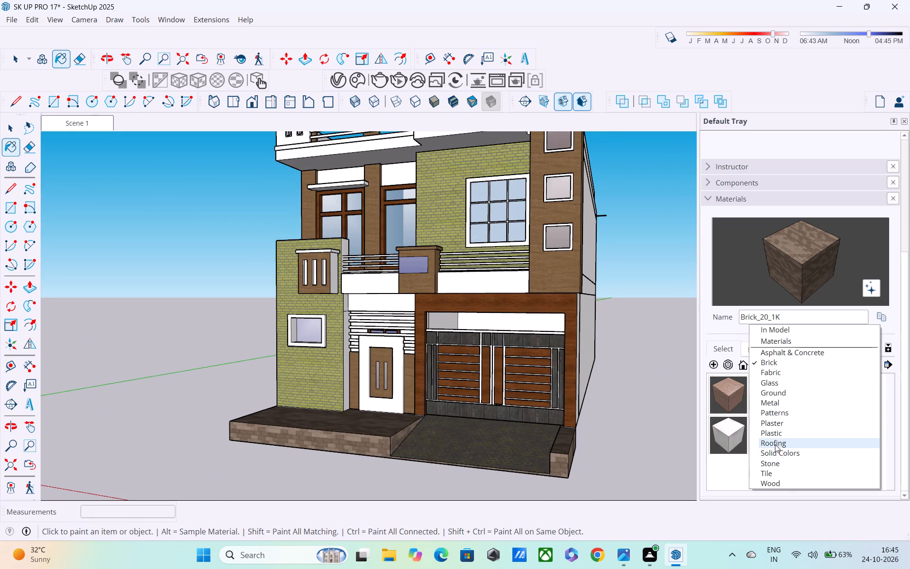
left_click(779, 395)
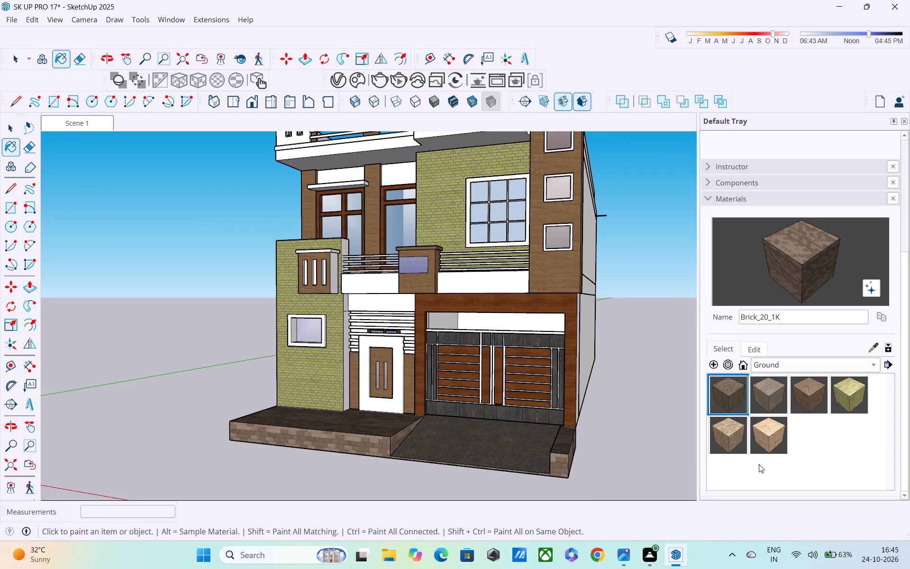
left_click(763, 429)
left_click(377, 443)
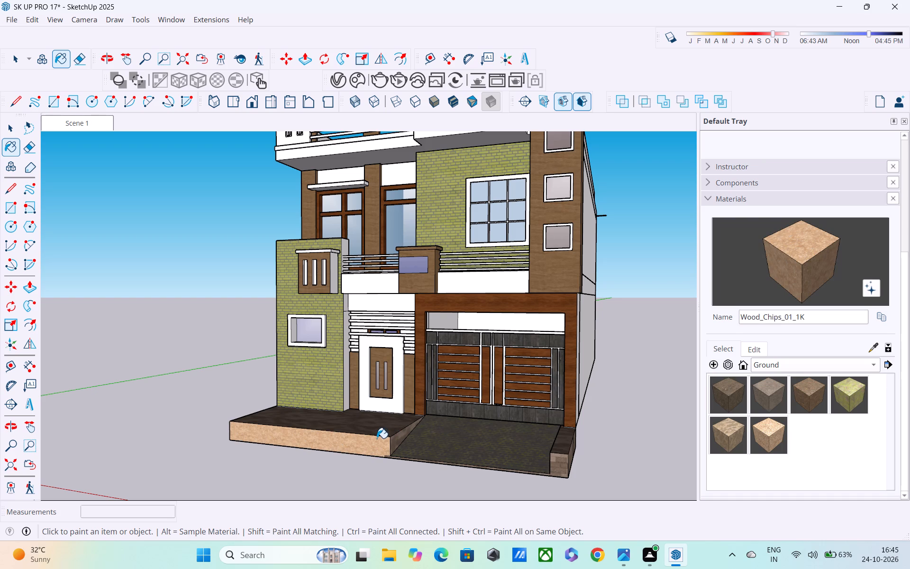
left_click(377, 438)
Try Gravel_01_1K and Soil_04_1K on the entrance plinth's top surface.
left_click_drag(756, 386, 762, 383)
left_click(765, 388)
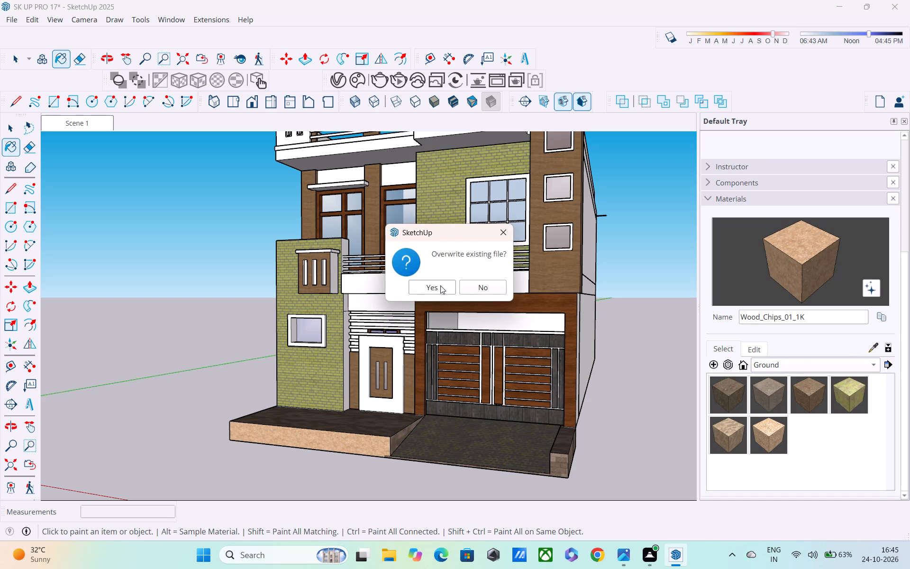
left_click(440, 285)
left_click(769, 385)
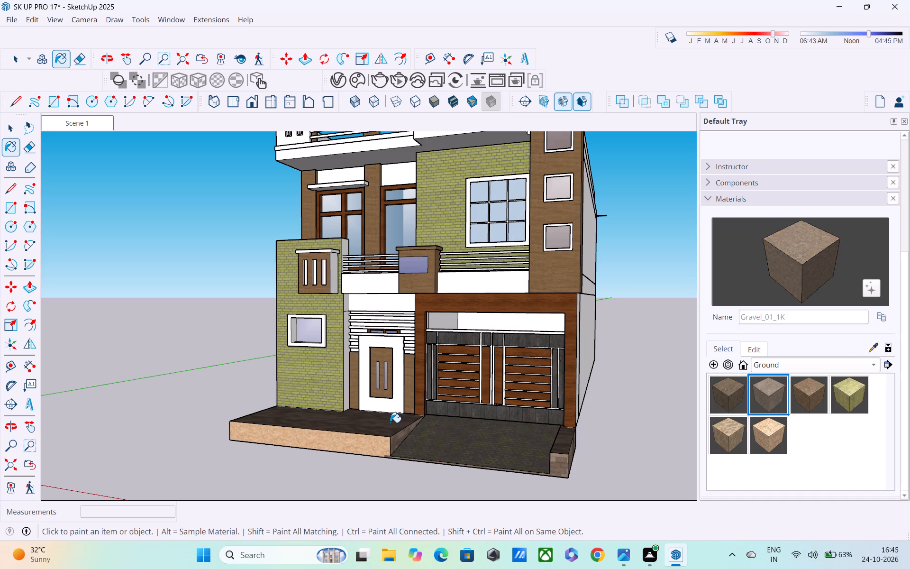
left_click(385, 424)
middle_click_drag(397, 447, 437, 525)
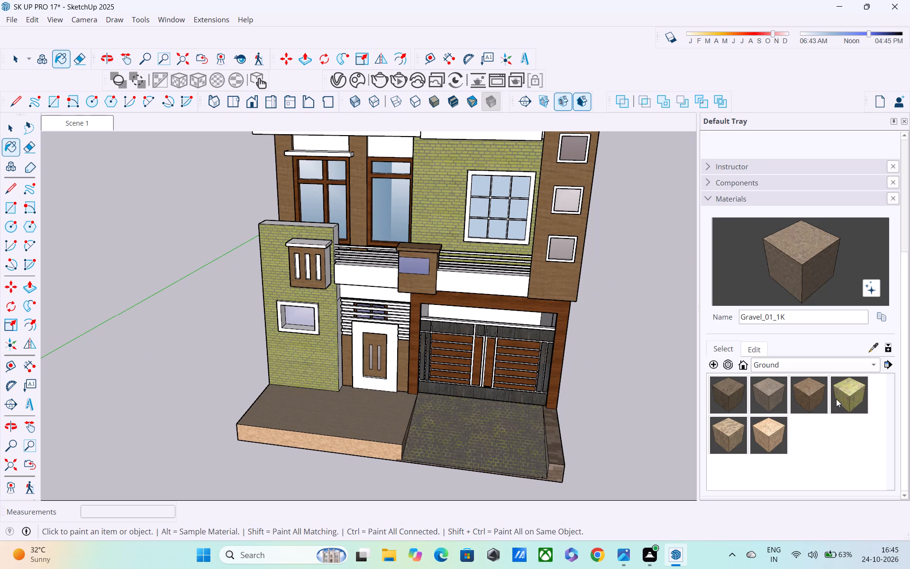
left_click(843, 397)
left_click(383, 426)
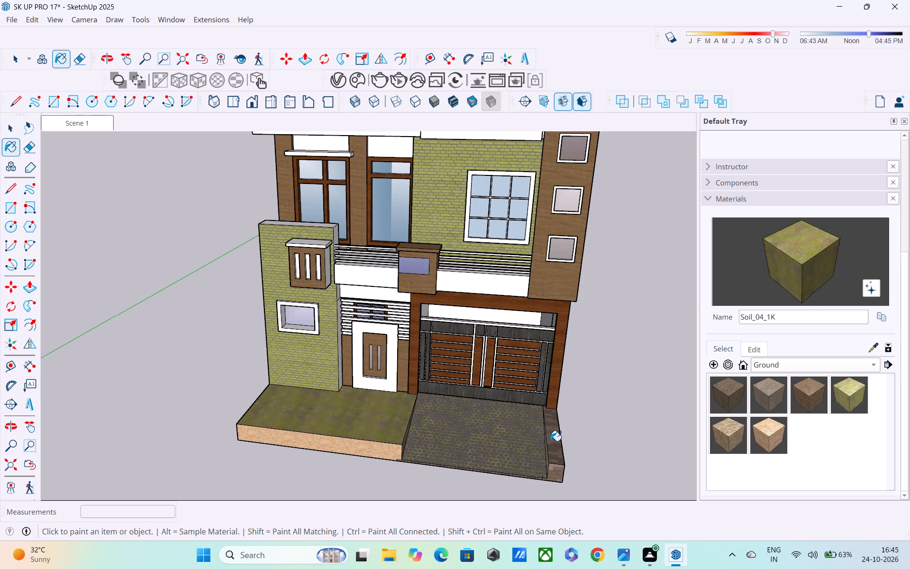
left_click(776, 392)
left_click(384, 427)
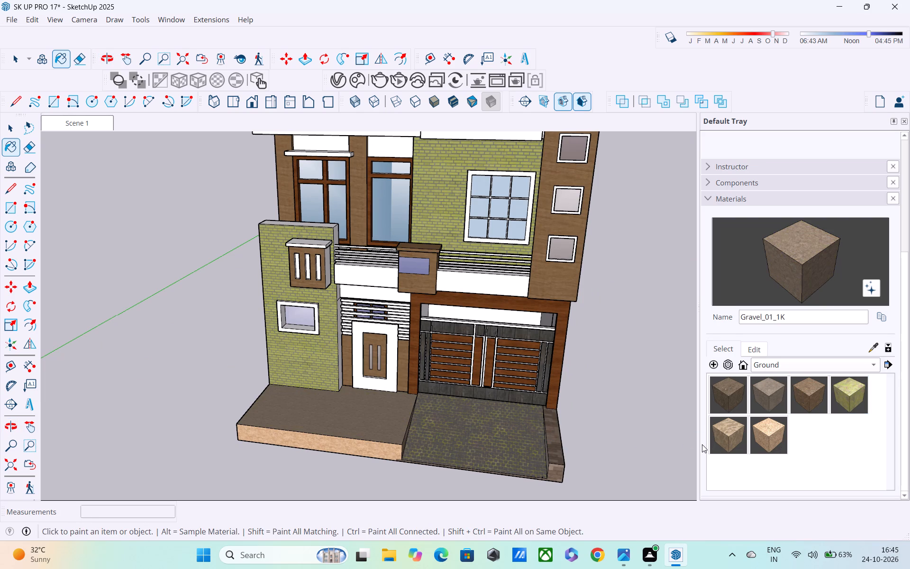
Paint the entrance plinth's top surface with Soil_13_1K.
left_click(735, 432)
left_click(369, 433)
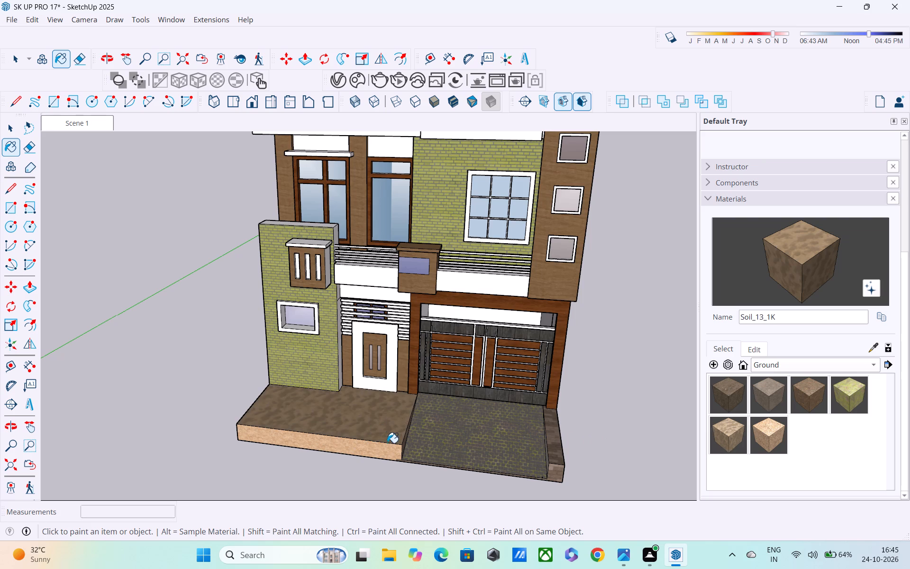
Paint the entrance plinth's front face and the low side wall's top and front faces with Soil_13_1K.
left_click(384, 448)
left_click(553, 450)
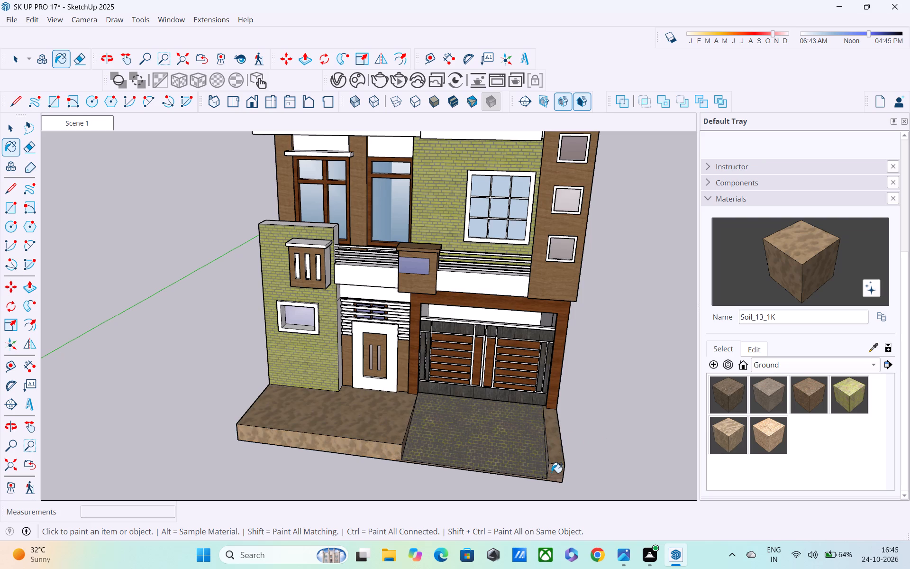
left_click(551, 473)
middle_click_drag(548, 473, 548, 468)
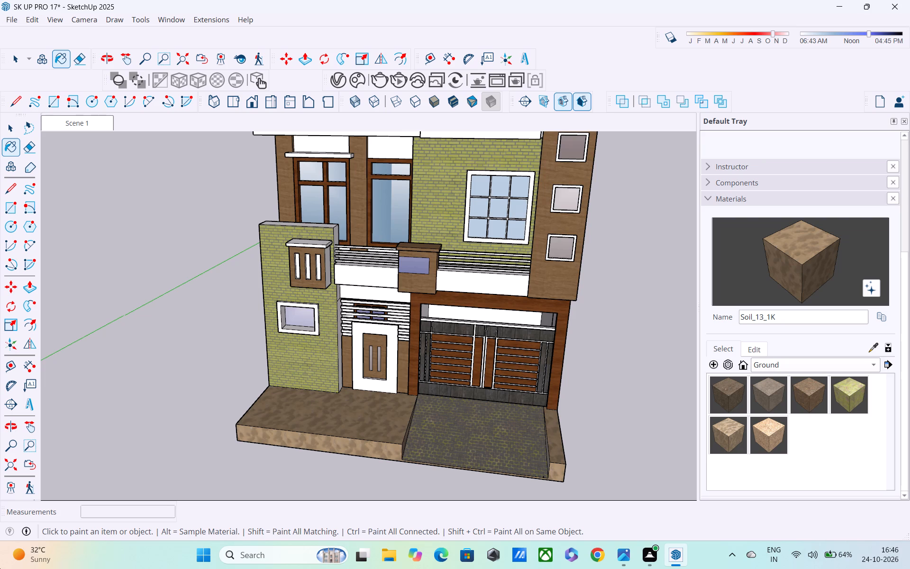
Examine the plinth, gate ramp and low side wall finishes together with the façade from several angles.
scroll(17, 568, "down", 2)
middle_click_drag(244, 533, 279, 484)
scroll(359, 545, "down", 2)
middle_click_drag(551, 403, 659, 269)
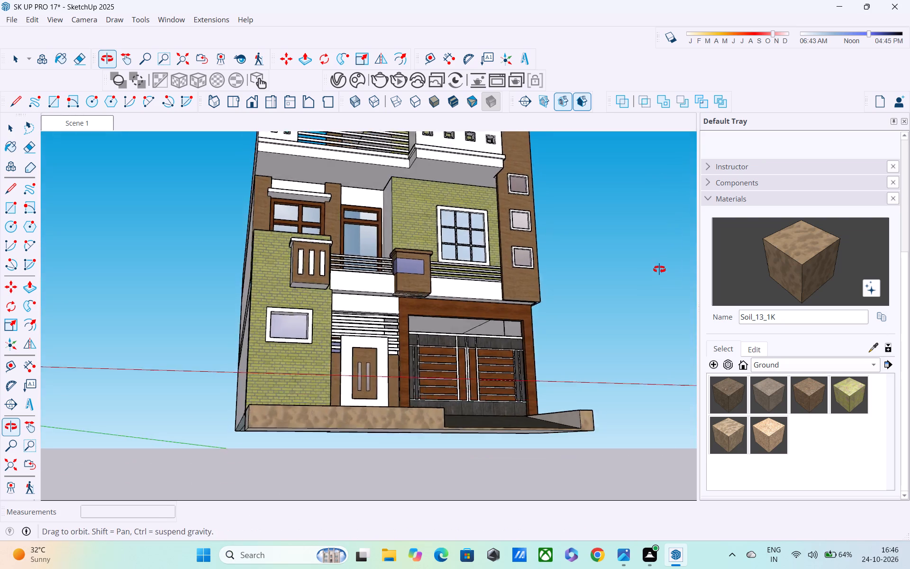
middle_click_drag(659, 269, 510, 375)
scroll(517, 377, "down", 3)
middle_click_drag(527, 428, 588, 434)
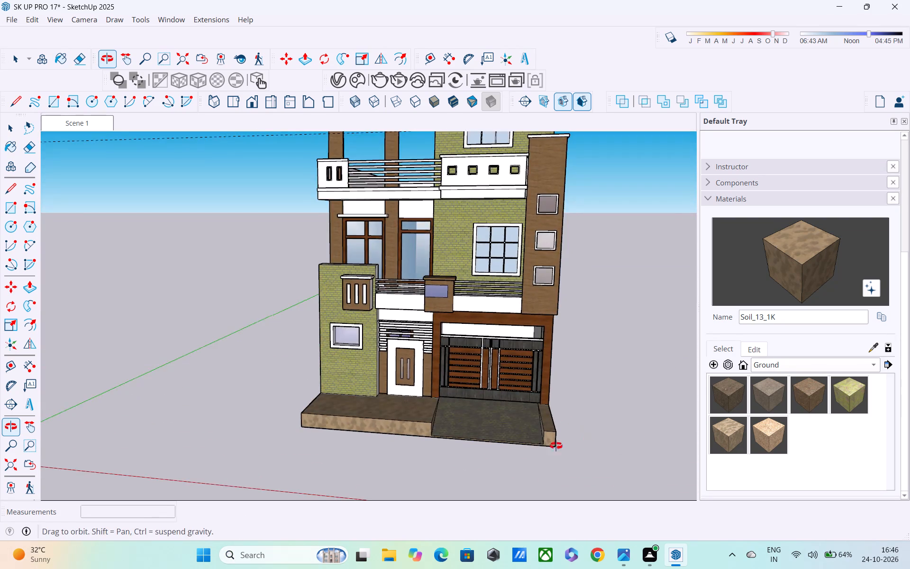
scroll(483, 441, "up", 4)
middle_click_drag(474, 430, 460, 473)
scroll(487, 411, "up", 5)
middle_click_drag(493, 417, 367, 362)
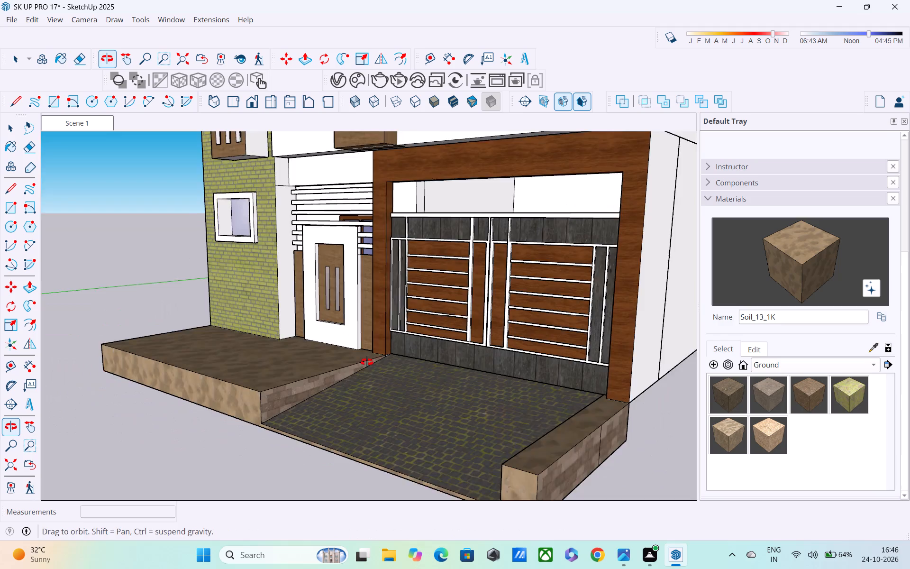
middle_click_drag(367, 362, 364, 369)
scroll(365, 371, "up", 1)
scroll(410, 366, "down", 5)
middle_click_drag(437, 384, 492, 364)
scroll(493, 364, "up", 1)
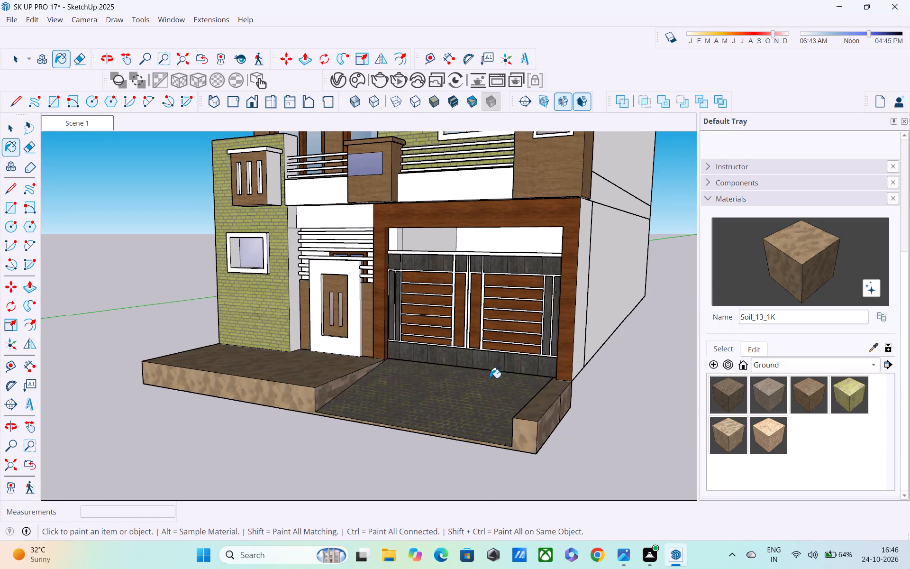
scroll(495, 382, "down", 1)
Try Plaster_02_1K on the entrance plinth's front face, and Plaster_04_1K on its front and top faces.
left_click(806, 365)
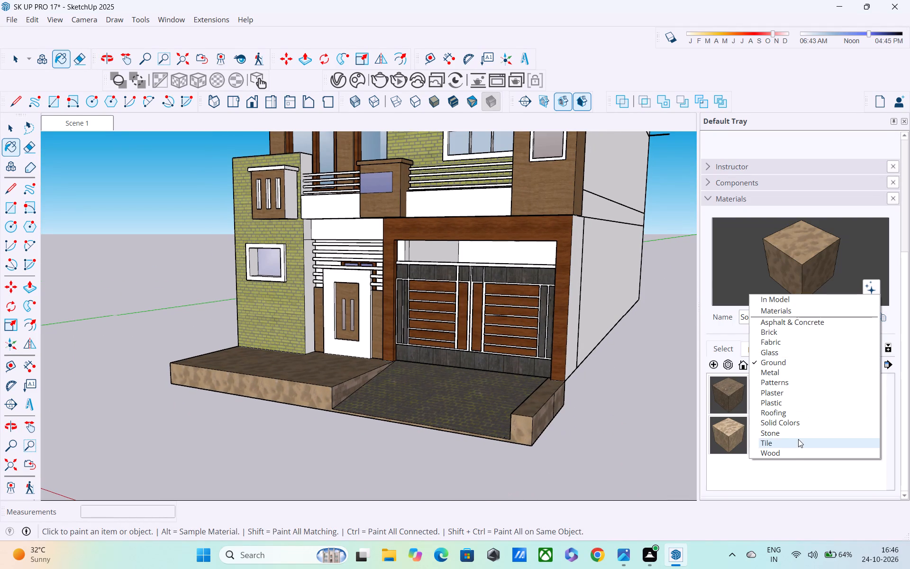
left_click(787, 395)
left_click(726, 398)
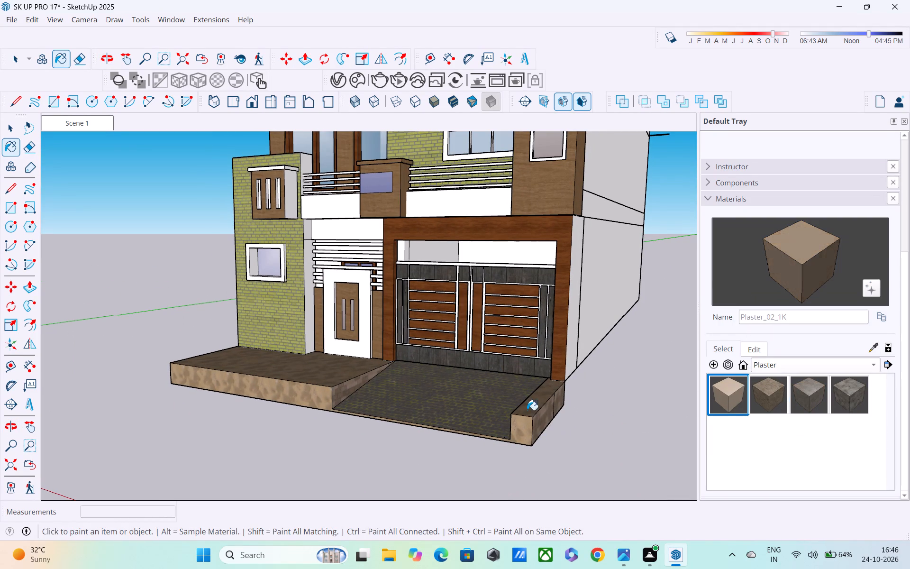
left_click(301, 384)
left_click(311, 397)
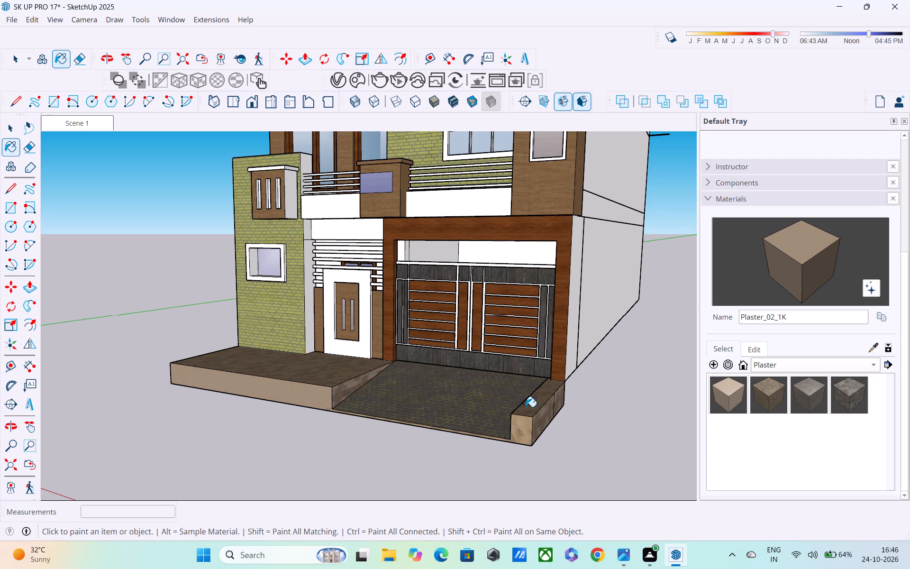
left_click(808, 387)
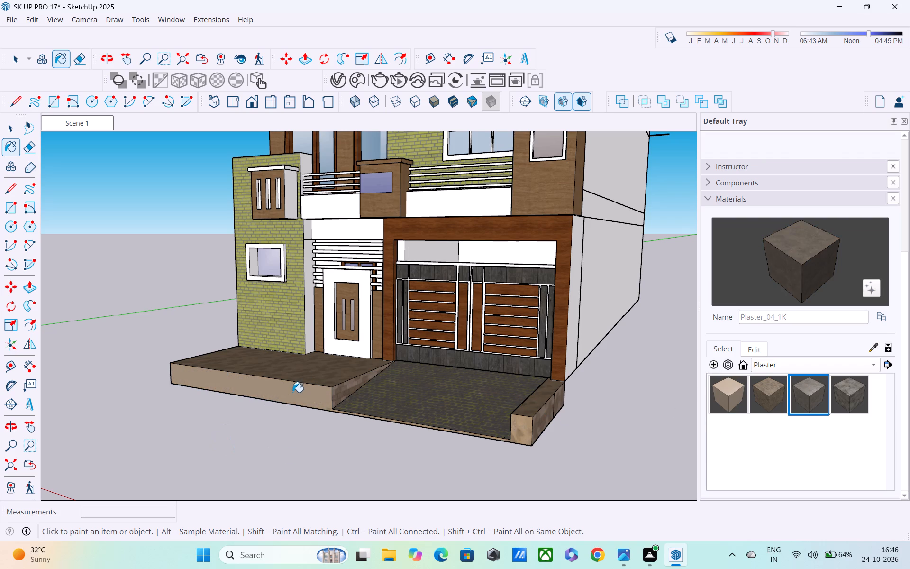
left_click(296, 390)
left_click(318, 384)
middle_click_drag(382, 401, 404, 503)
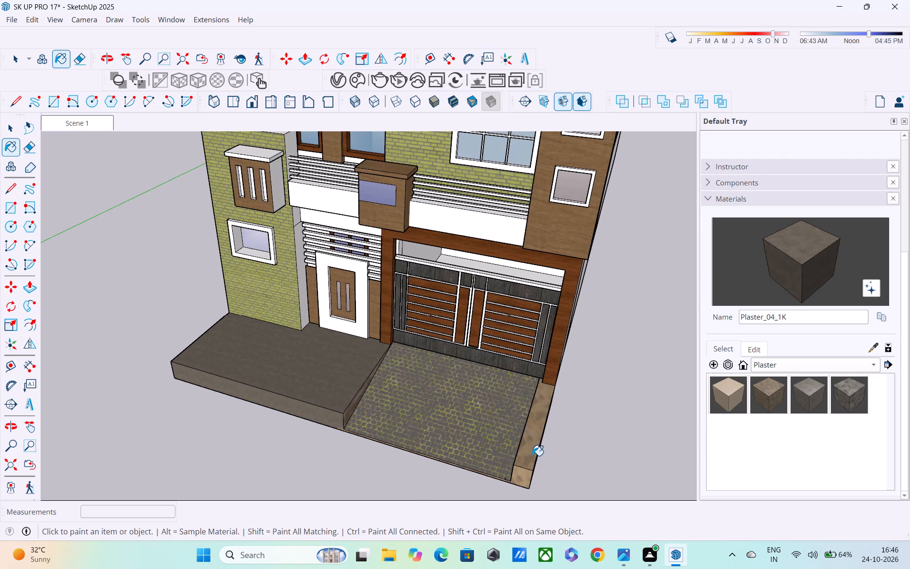
Paint the entrance plinth's top and front faces with Plaster_06_1K.
left_click(851, 391)
left_click(321, 389)
left_click_drag(313, 413, 312, 409)
middle_click_drag(406, 397, 407, 341)
scroll(510, 366, "down", 2)
middle_click_drag(550, 395, 551, 348)
scroll(556, 412, "up", 2)
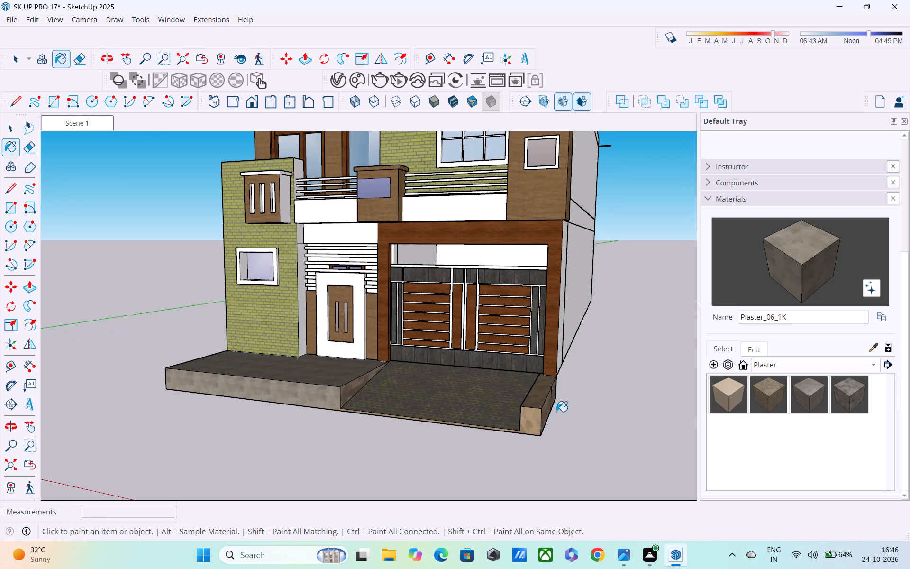
Paint the entrance door's surround with D01_Frost_White from the Solid Colors materials.
left_click(757, 361)
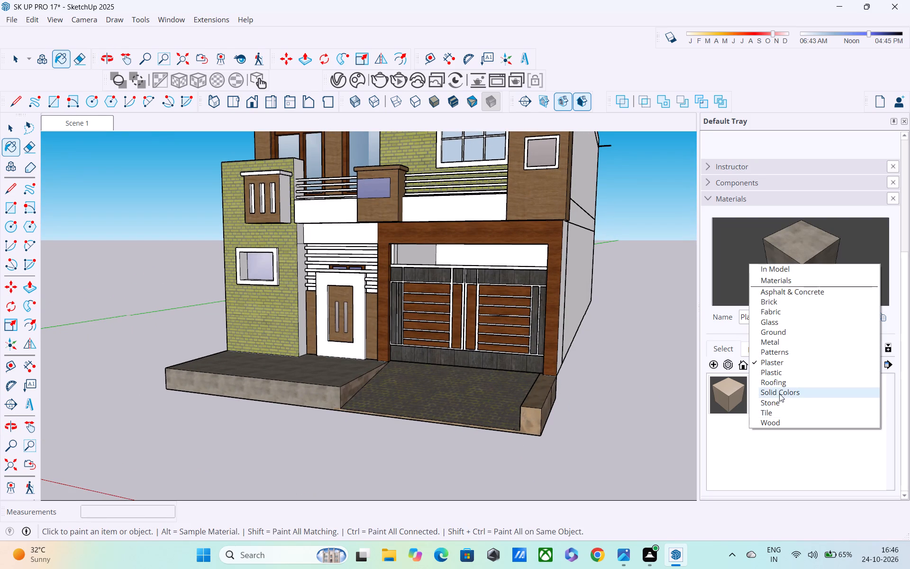
left_click(779, 393)
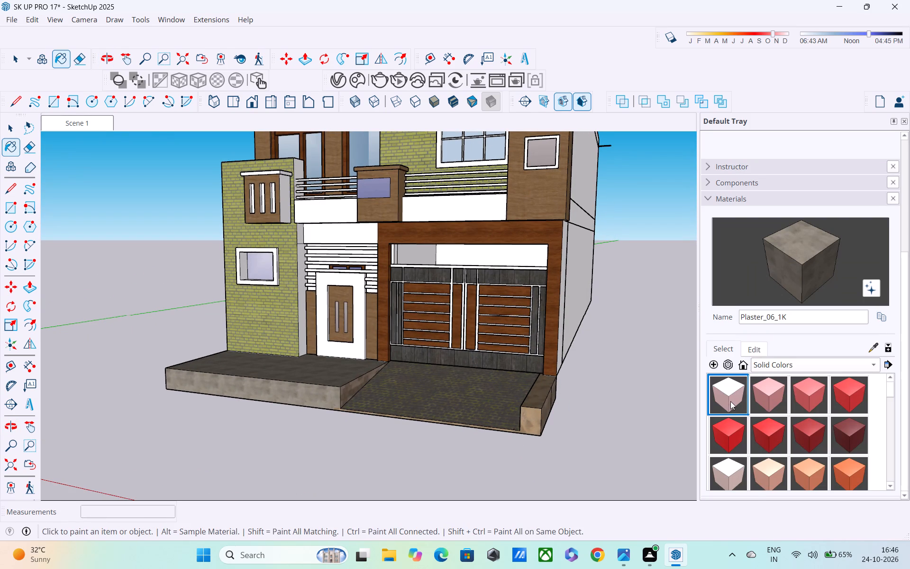
left_click(728, 401)
scroll(742, 405, "down", 9)
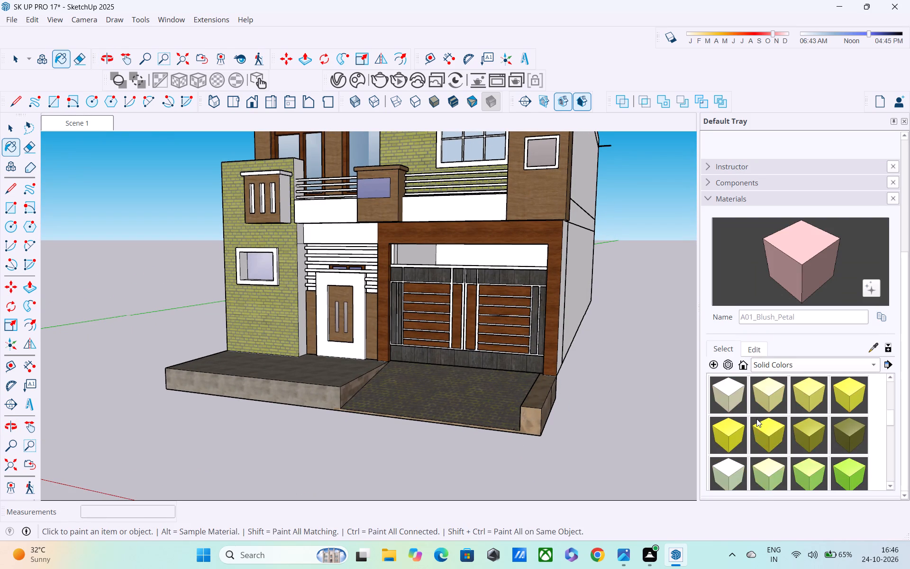
left_click(729, 402)
scroll(743, 402, "up", 2)
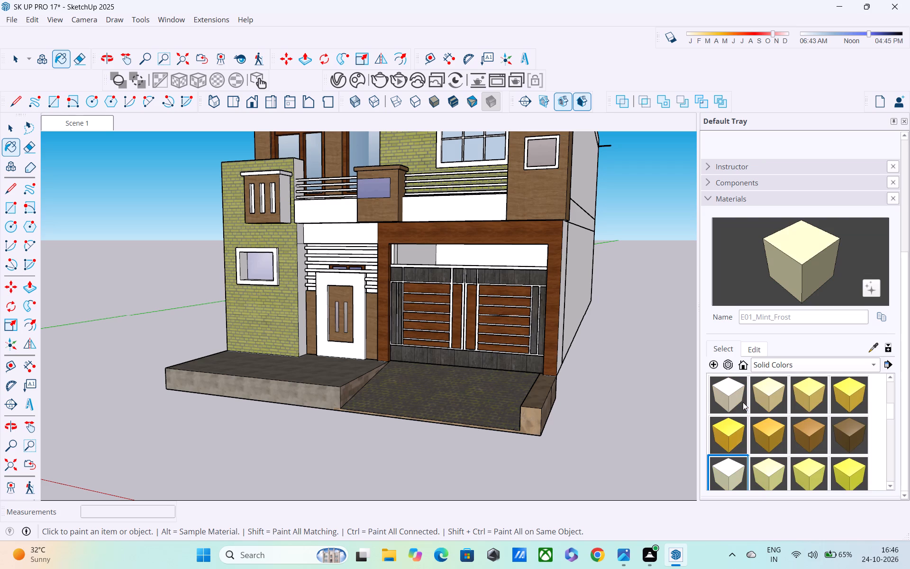
left_click(729, 472)
left_click(722, 401)
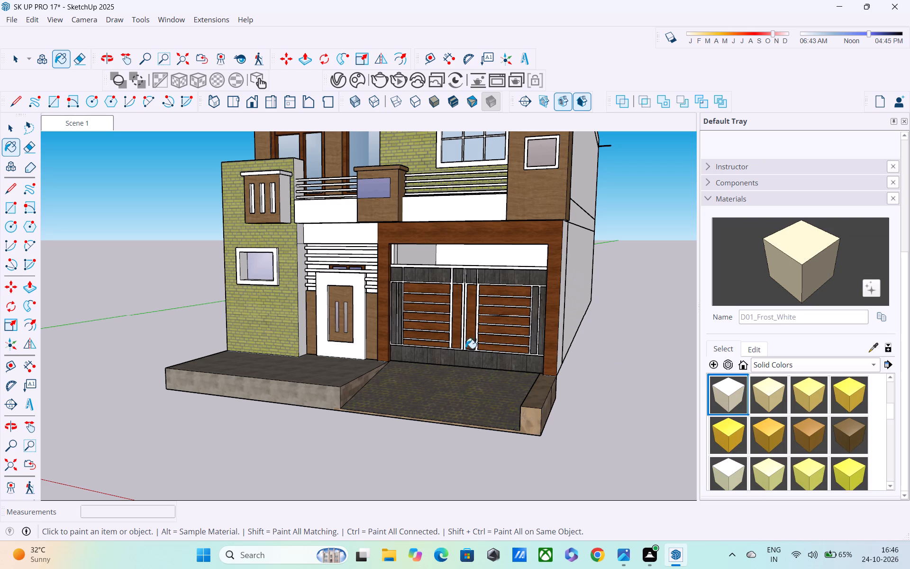
left_click(353, 354)
Paint the slotted box's trim, the first-floor balcony parapet and the band above the entrance with D01_Frost_White.
middle_click_drag(432, 357, 580, 337)
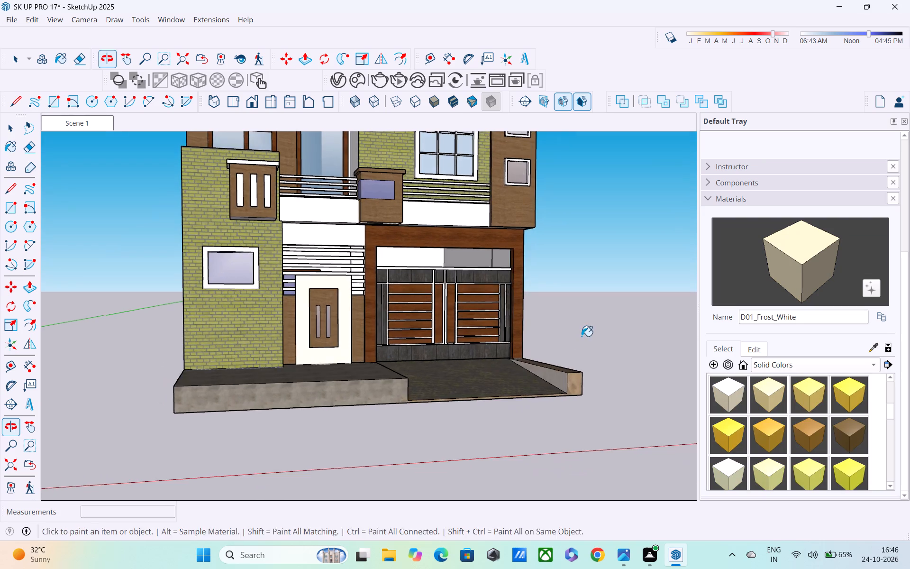
middle_click_drag(579, 341, 727, 427)
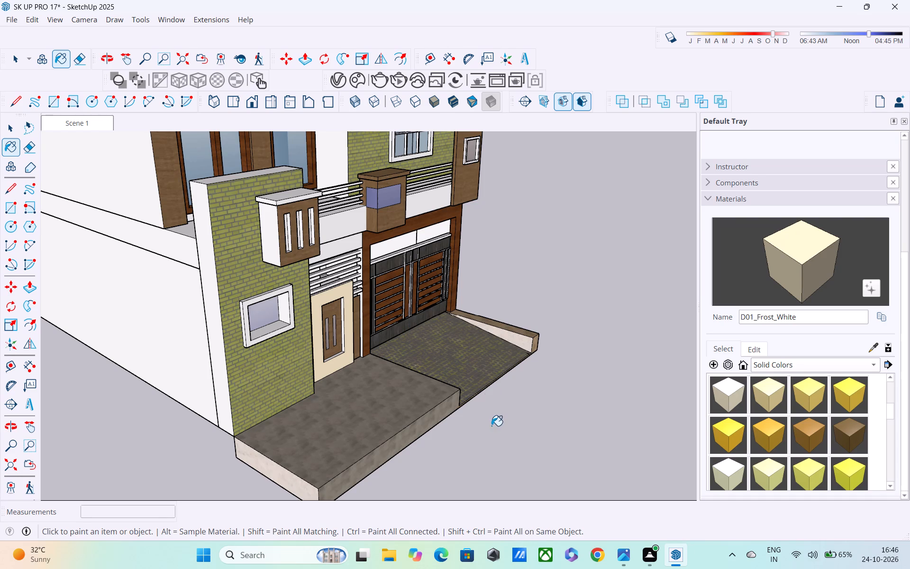
middle_click_drag(491, 426, 573, 490, "shift")
left_click(374, 309)
middle_click_drag(422, 291, 329, 292)
scroll(408, 293, "up", 2)
middle_click_drag(377, 291, 364, 246)
left_click(369, 293)
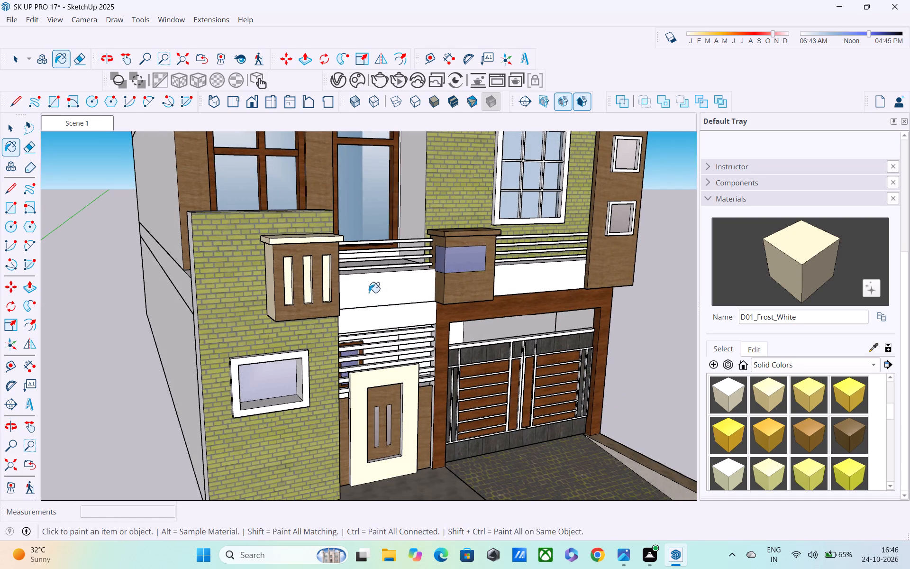
middle_click_drag(391, 310, 354, 270)
left_click(390, 303)
Paint the recessed slots of the projecting wooden box on the brick wall with D01_Frost_White.
middle_click_drag(416, 315, 291, 304)
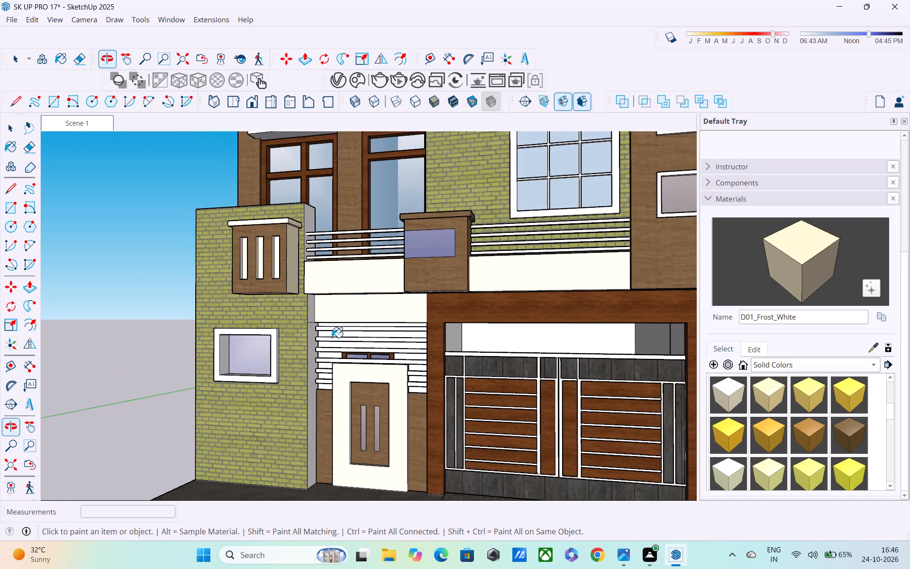
scroll(382, 349, "up", 8)
middle_click_drag(434, 331, 574, 332)
left_click(218, 335)
left_click_drag(257, 324, 320, 431, "shift")
middle_click_drag(257, 324, 347, 489, "shift")
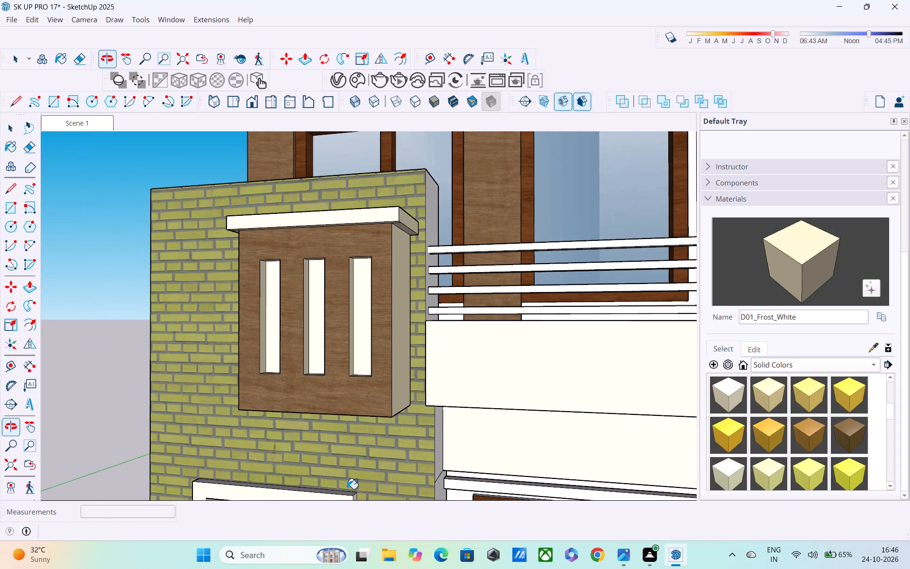
left_click(360, 340)
left_click(313, 328)
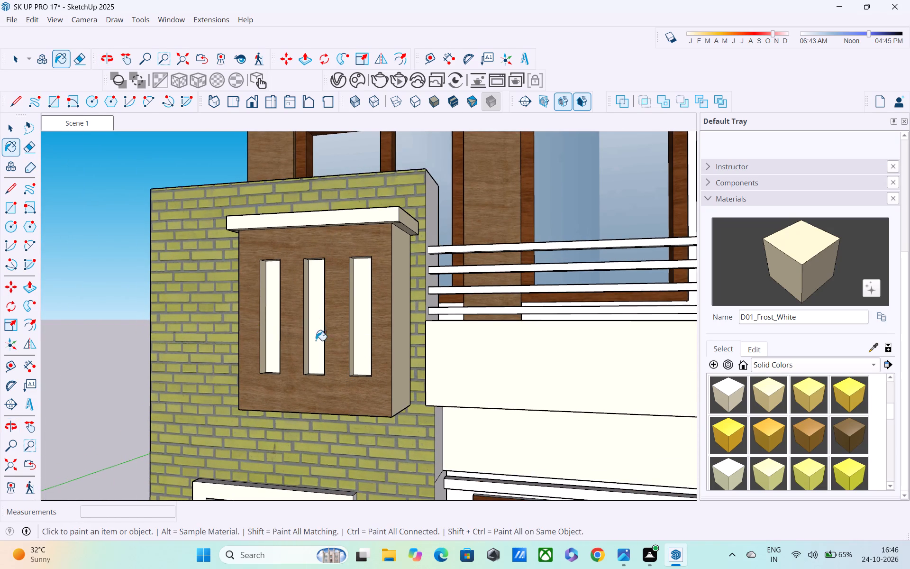
Paint all matching unpainted faces, including the box cap, balcony railing bars and house side walls, with D01_Frost_White.
middle_click_drag(320, 344, 457, 377)
scroll(412, 360, "down", 4, "shift")
left_click(371, 276)
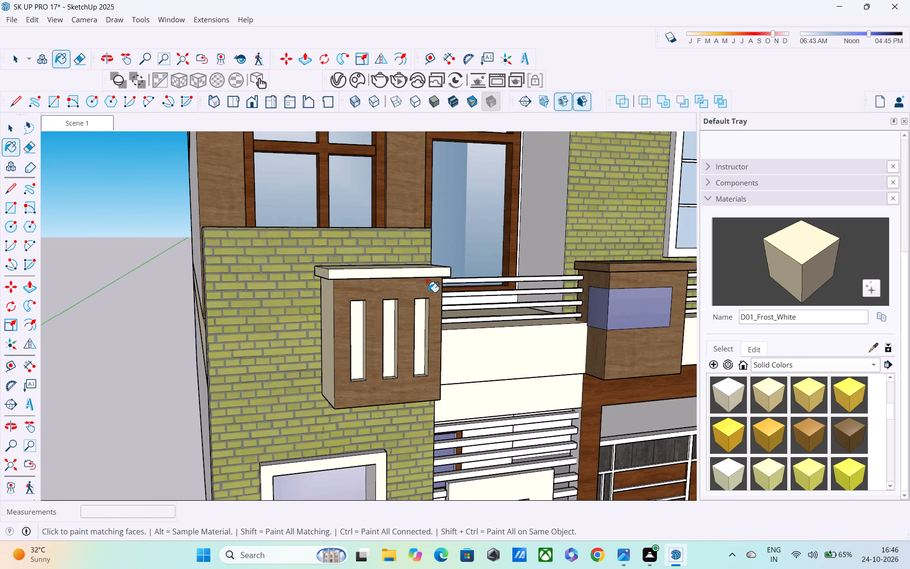
middle_click_drag(428, 292, 297, 307)
left_click(427, 287)
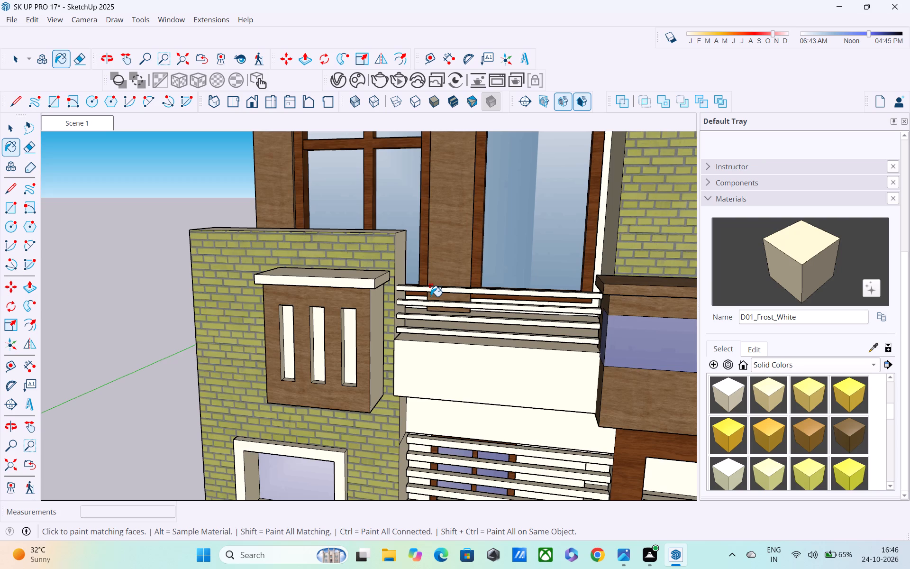
Examine the repainted house from the front, both sides and a distance for remaining unpainted faces.
middle_click_drag(438, 312, 428, 295)
scroll(428, 295, "down", 4)
middle_click_drag(539, 317, 313, 391)
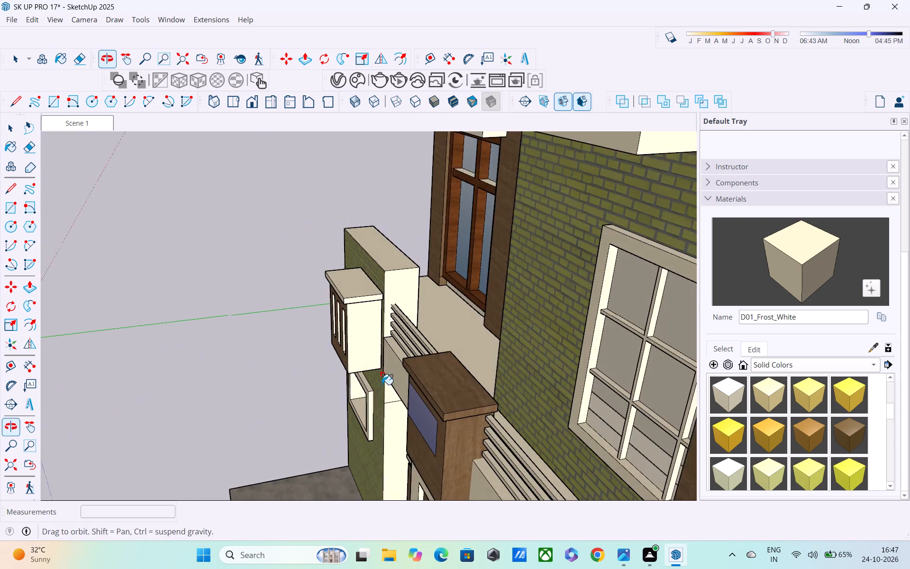
scroll(424, 377, "down", 3)
middle_click_drag(579, 379, 585, 320)
scroll(585, 320, "up", 1)
scroll(585, 320, "down", 4, "shift")
middle_click_drag(569, 343, 364, 226, "shift")
scroll(363, 225, "up", 1, "shift")
scroll(367, 230, "down", 5)
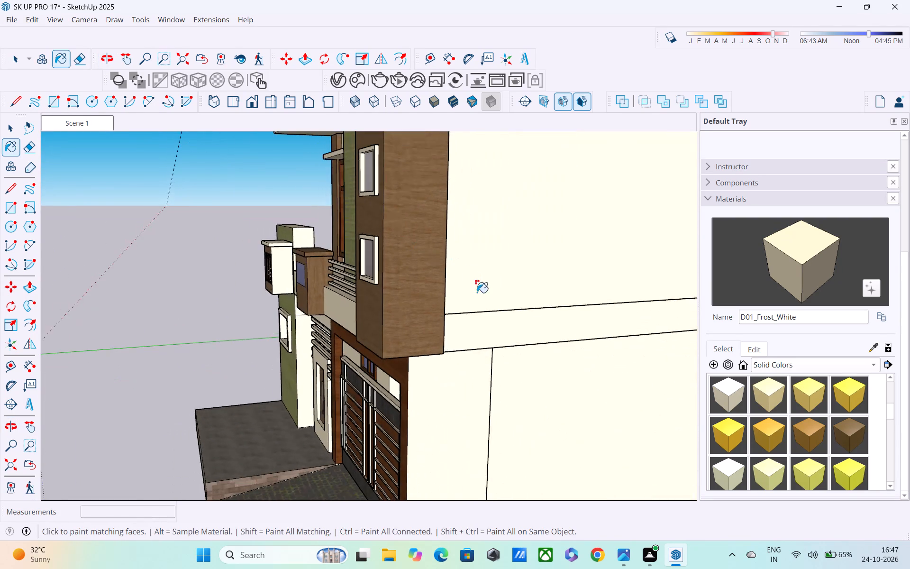
scroll(477, 293, "down", 3)
middle_click_drag(433, 401, 492, 340)
scroll(492, 340, "up", 1)
scroll(485, 340, "down", 5)
middle_click_drag(369, 385, 554, 406)
scroll(391, 347, "up", 1, "shift")
scroll(391, 347, "down", 2, "shift")
middle_click_drag(432, 357, 545, 405, "shift")
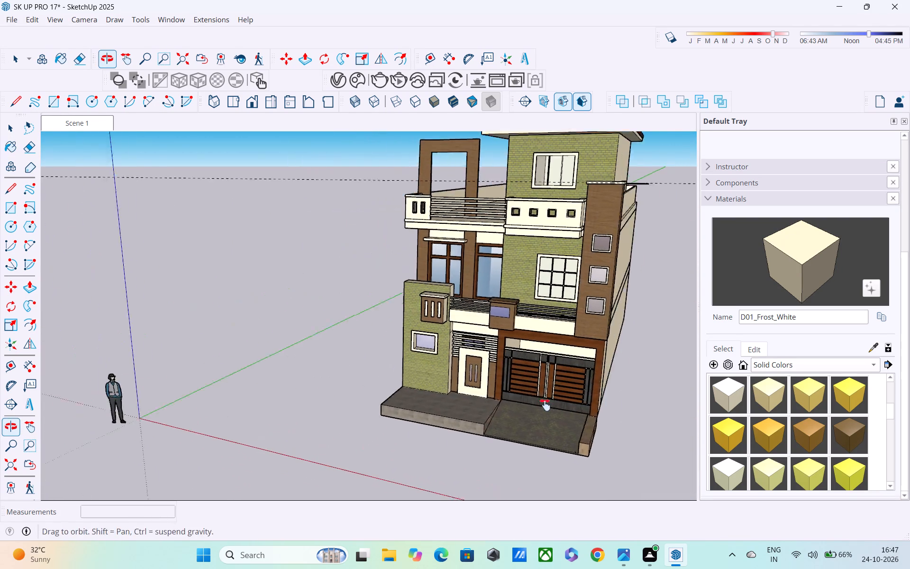
middle_click_drag(545, 405, 578, 413, "shift")
scroll(534, 376, "up", 1)
scroll(534, 376, "down", 3)
middle_click_drag(534, 376, 555, 384)
middle_click_drag(497, 355, 382, 322)
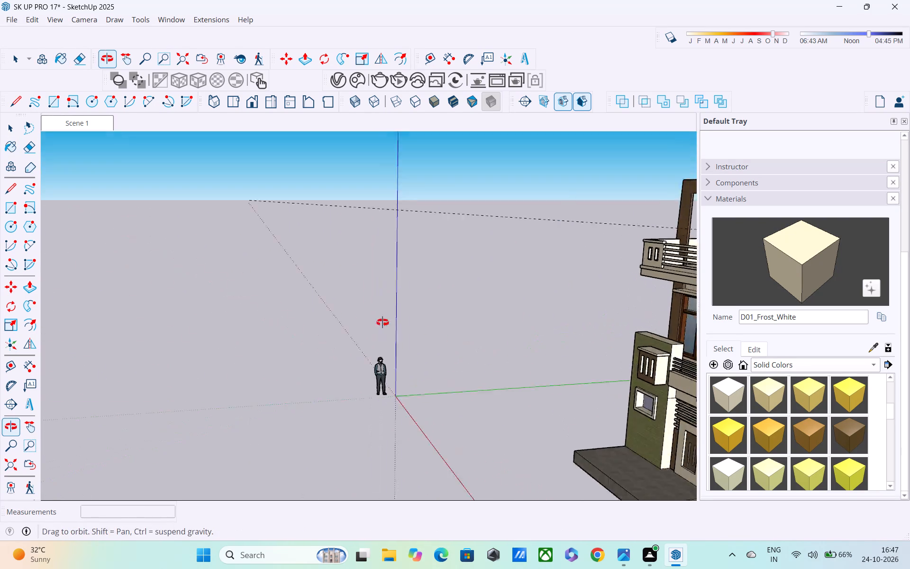
middle_click_drag(382, 322, 310, 307)
scroll(435, 373, "down", 4)
middle_click_drag(632, 467, 682, 443)
middle_click_drag(426, 429, 566, 423, "shift")
middle_click_drag(554, 421, 335, 359)
middle_click_drag(488, 391, 665, 401)
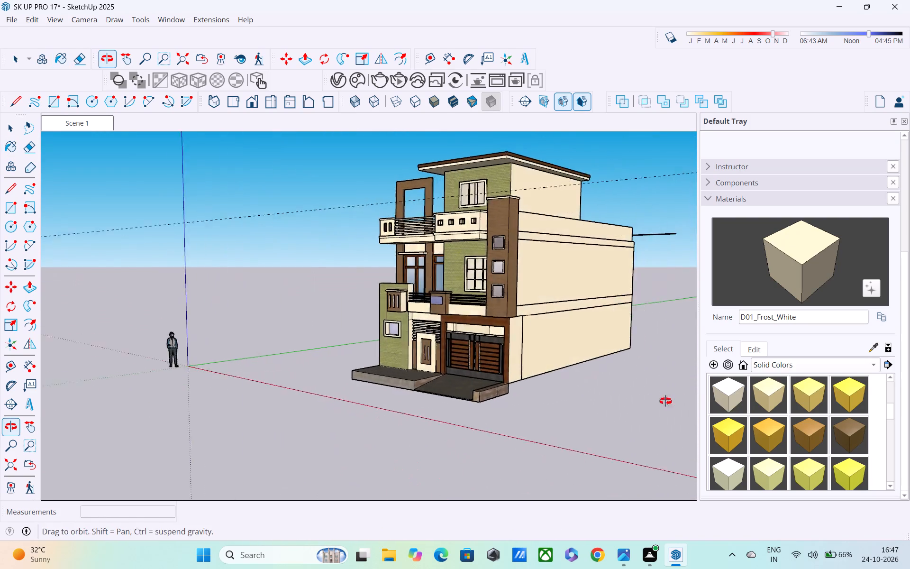
middle_click_drag(665, 401, 713, 344)
middle_click_drag(343, 341, 491, 432)
Paint the wall area above the first-floor windows, including all matching faces, with D01_Frost_White.
scroll(375, 334, "up", 5)
scroll(426, 327, "up", 1)
middle_click_drag(422, 321, 375, 265)
scroll(399, 276, "up", 4)
middle_click_drag(416, 294, 436, 393)
scroll(429, 376, "down", 4)
middle_click_drag(420, 380, 399, 357)
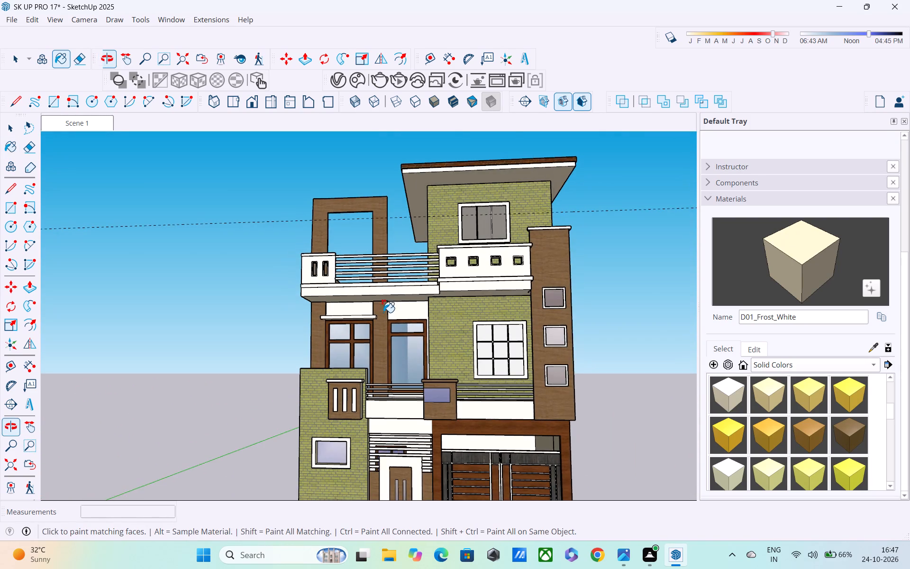
scroll(387, 321, "up", 8)
left_click(418, 316)
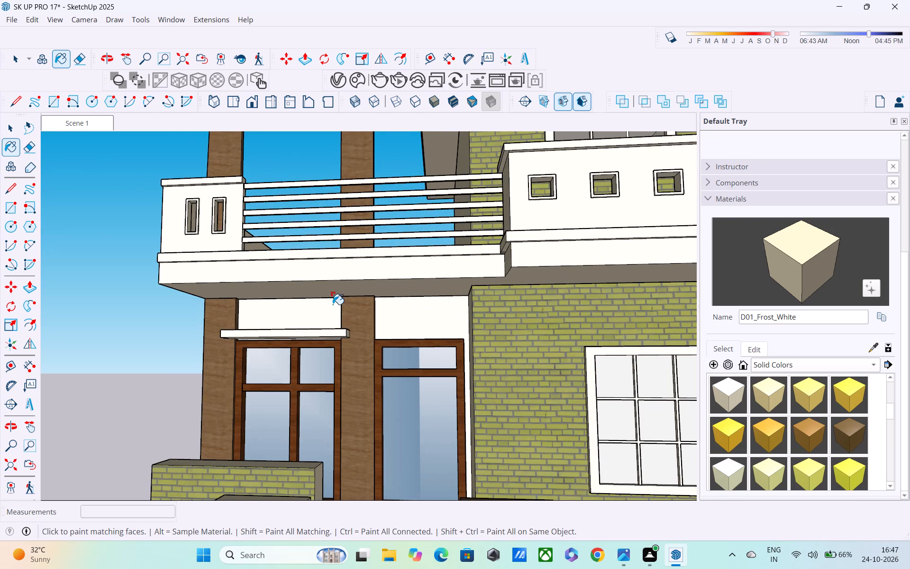
scroll(333, 304, "down", 9)
middle_click_drag(503, 340, 457, 396)
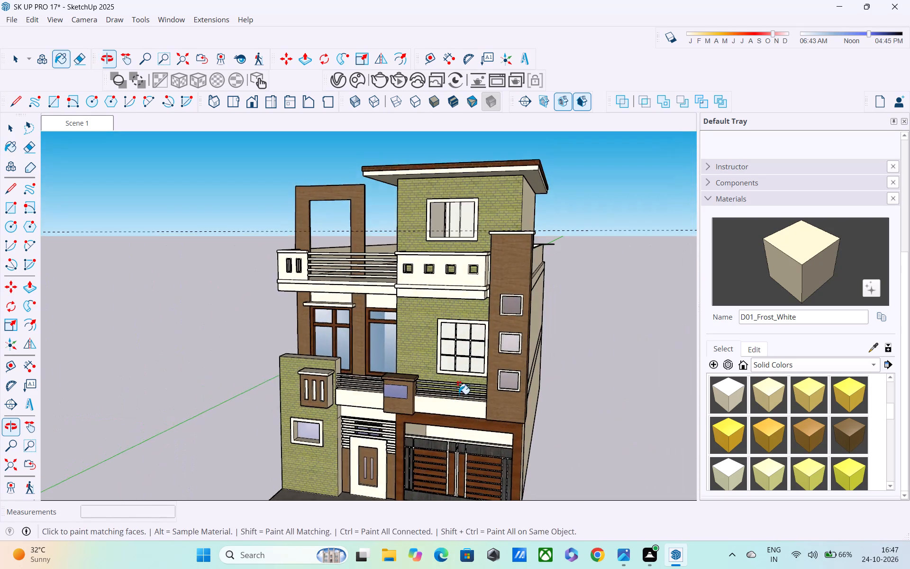
scroll(459, 387, "down", 3)
scroll(476, 403, "up", 3)
middle_click_drag(487, 383, 498, 282)
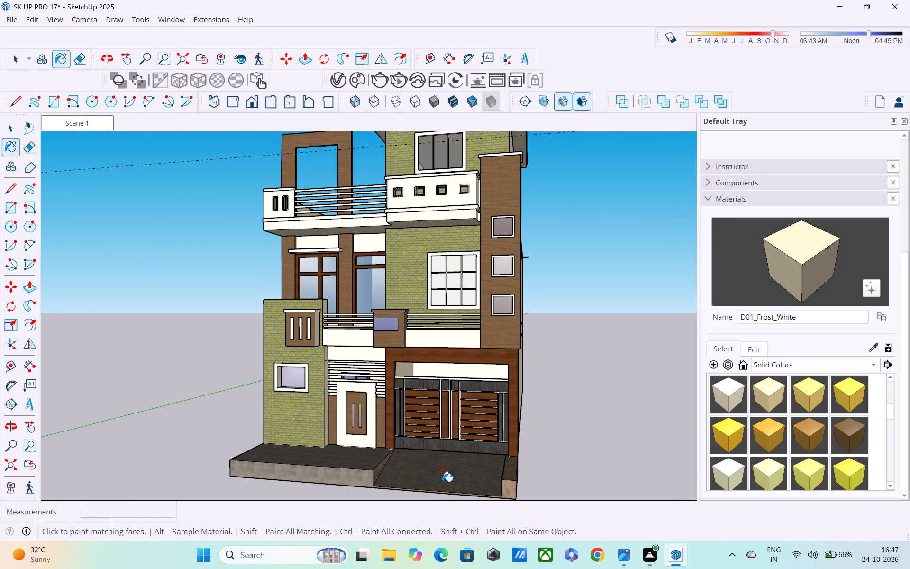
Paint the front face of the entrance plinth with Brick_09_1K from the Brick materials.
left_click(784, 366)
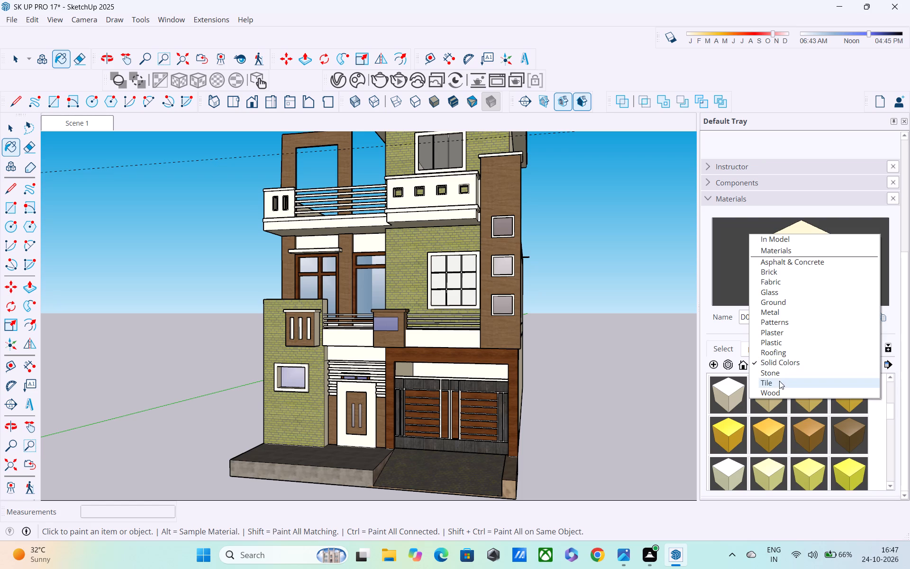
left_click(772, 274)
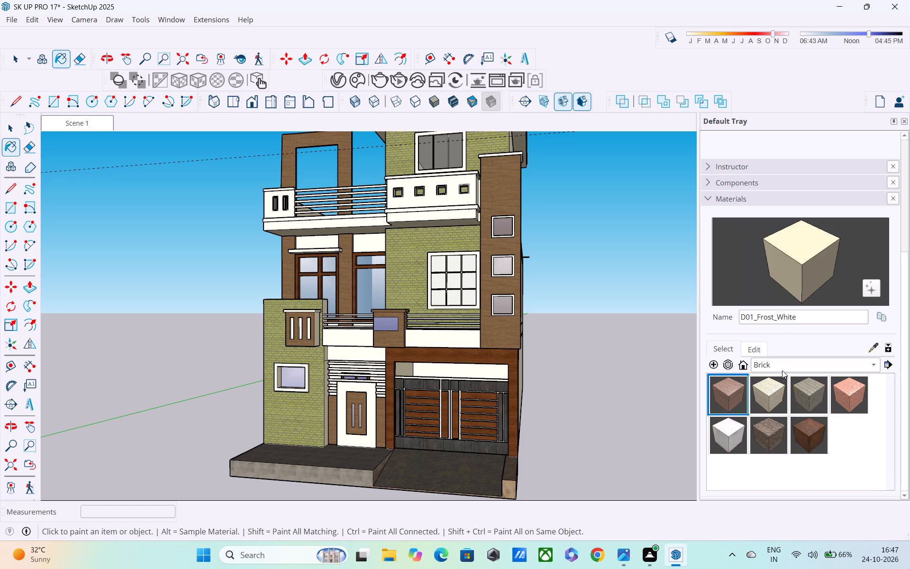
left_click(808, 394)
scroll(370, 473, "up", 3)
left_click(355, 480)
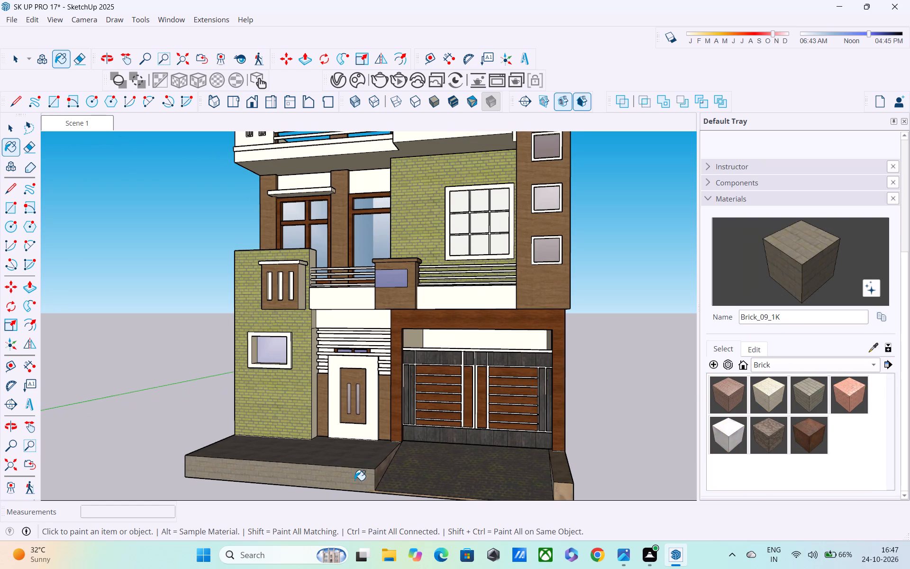
Paint the entrance plinth's front face and the faces of the low wall beside the ramp with Brick_05_1K.
left_click(764, 387)
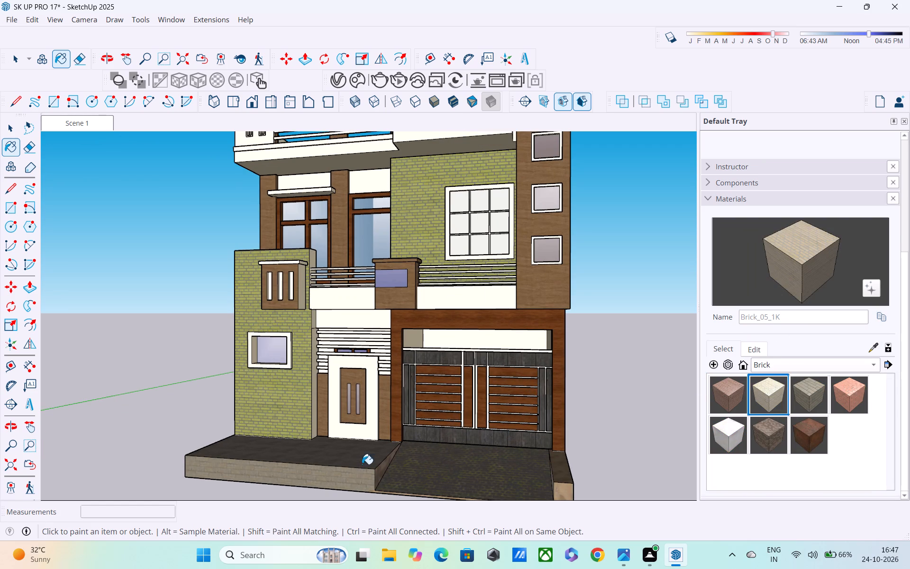
left_click(353, 474)
middle_click_drag(355, 468, 406, 420)
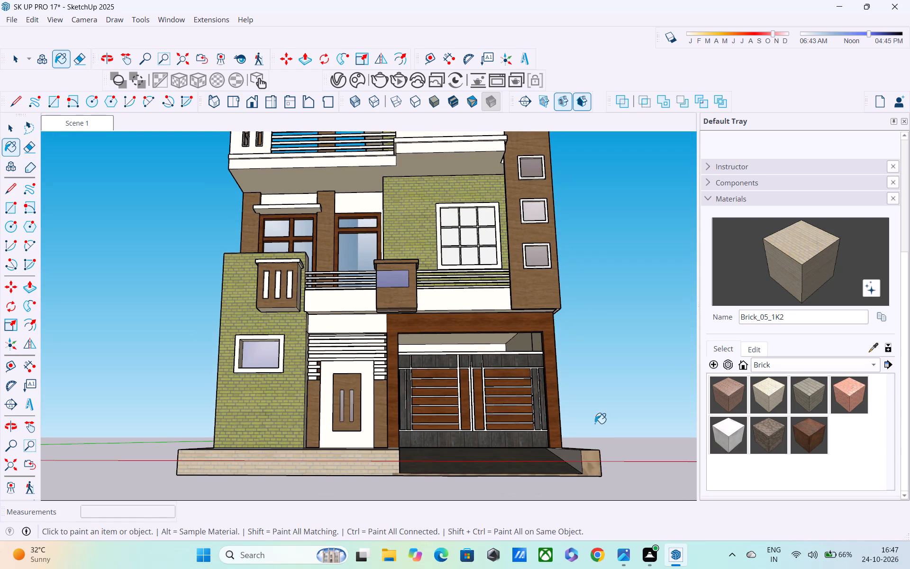
left_click(593, 462)
middle_click_drag(593, 466, 487, 541)
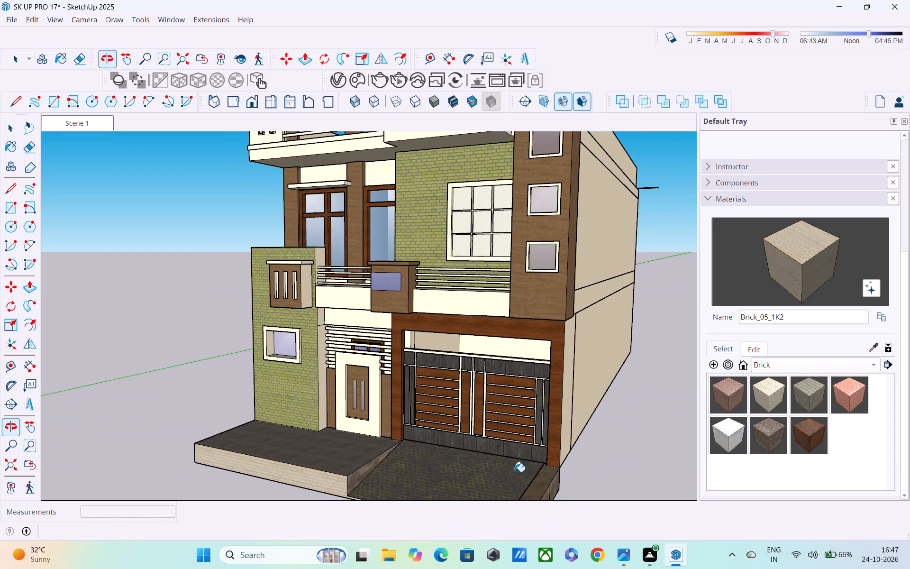
middle_click_drag(515, 471, 470, 337)
left_click(493, 357)
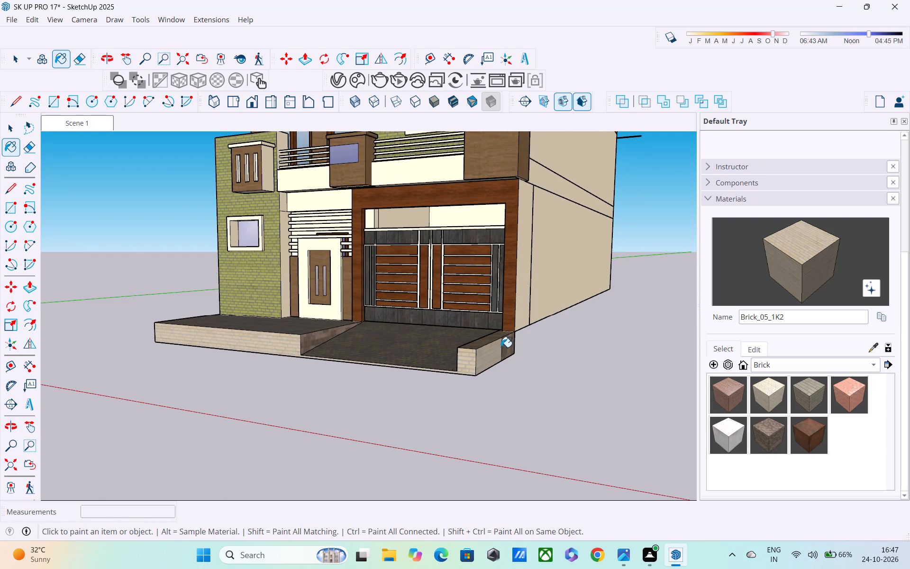
left_click(504, 348)
middle_click_drag(501, 342, 521, 378)
left_click(493, 358)
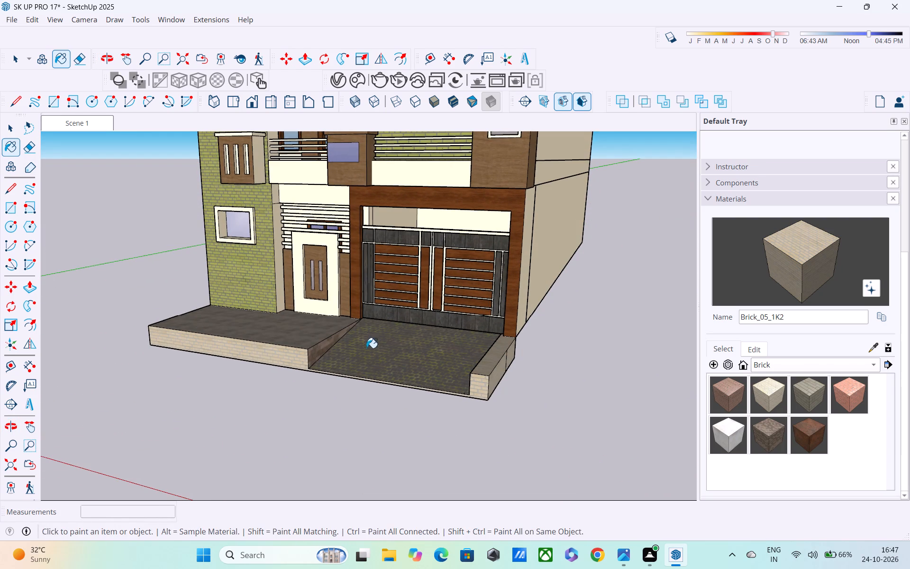
Paint the entrance plinth's top surface and its sloped side face along the ramp with the same Brick_05_1K2 material.
left_click(319, 336)
middle_click_drag(345, 353, 359, 358)
scroll(341, 348, "up", 3)
left_click(326, 346)
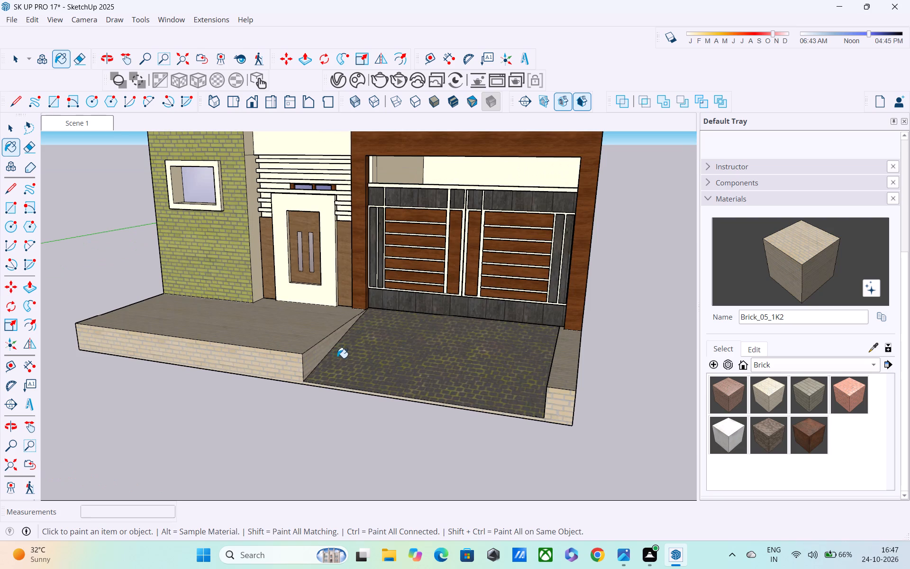
Examine the repainted plinth and ramp walls up close and against the whole façade.
middle_click_drag(355, 363, 433, 310)
scroll(436, 305, "down", 5)
middle_click_drag(571, 340, 455, 346, "shift")
scroll(455, 348, "up", 1, "shift")
scroll(459, 334, "down", 5)
middle_click_drag(457, 320, 579, 369)
scroll(567, 360, "down", 3)
middle_click_drag(565, 360, 555, 354)
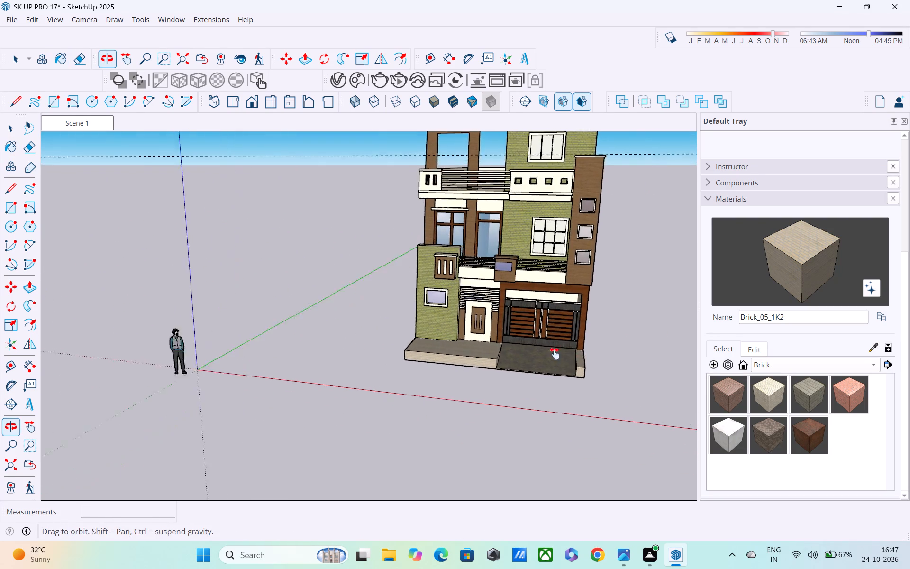
middle_click_drag(555, 354, 447, 382)
middle_click_drag(428, 349, 503, 353)
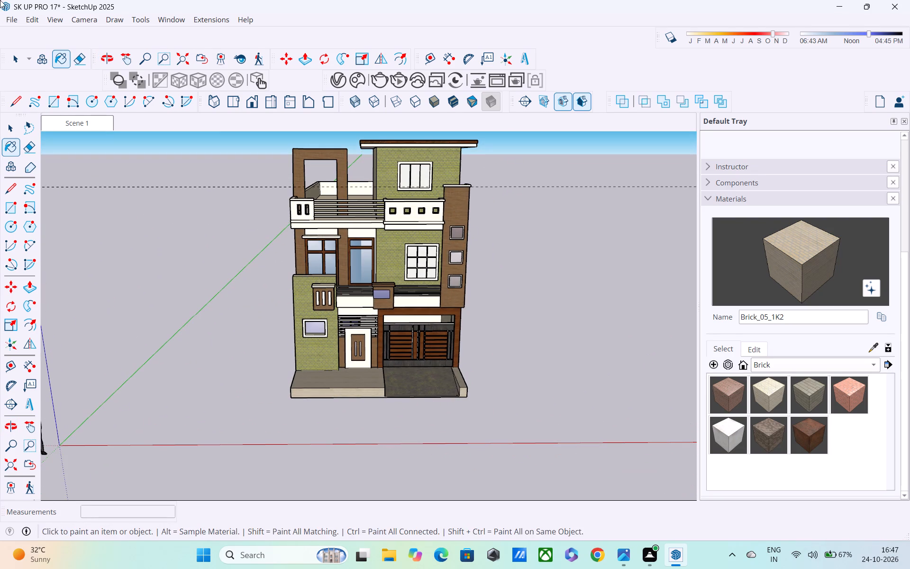
Import the Component_177 planter from Downloads and place it on the upper balcony floor behind the horizontal-bar railing.
left_click(18, 19)
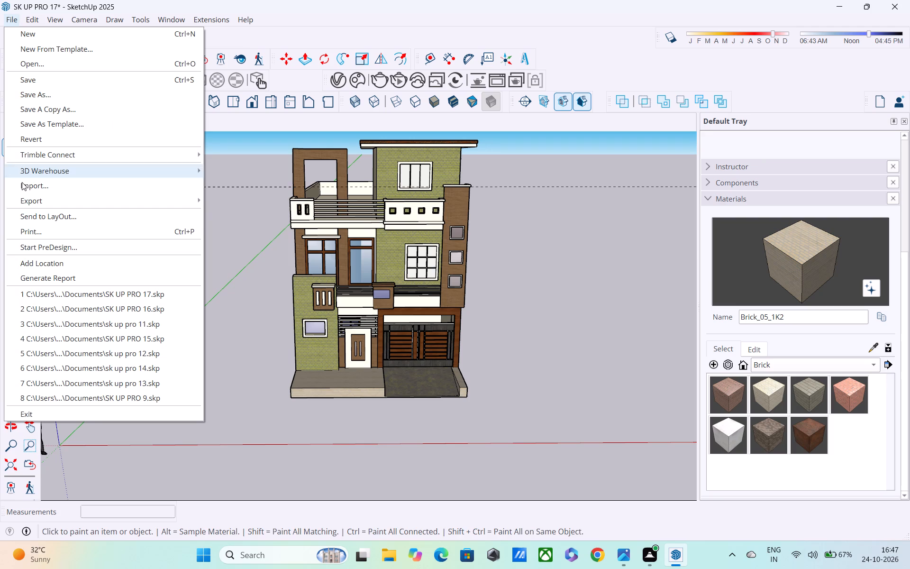
left_click(52, 183)
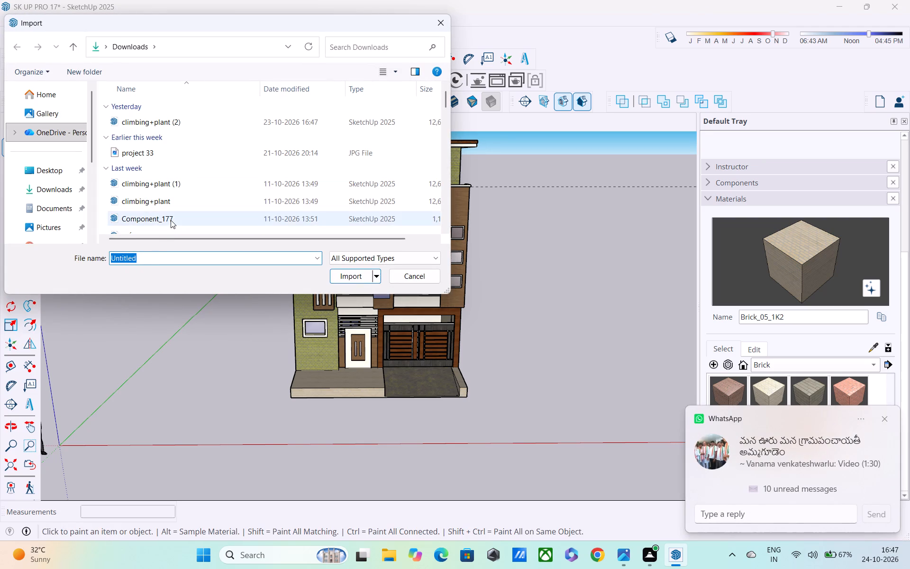
left_click(171, 220)
left_click(356, 274)
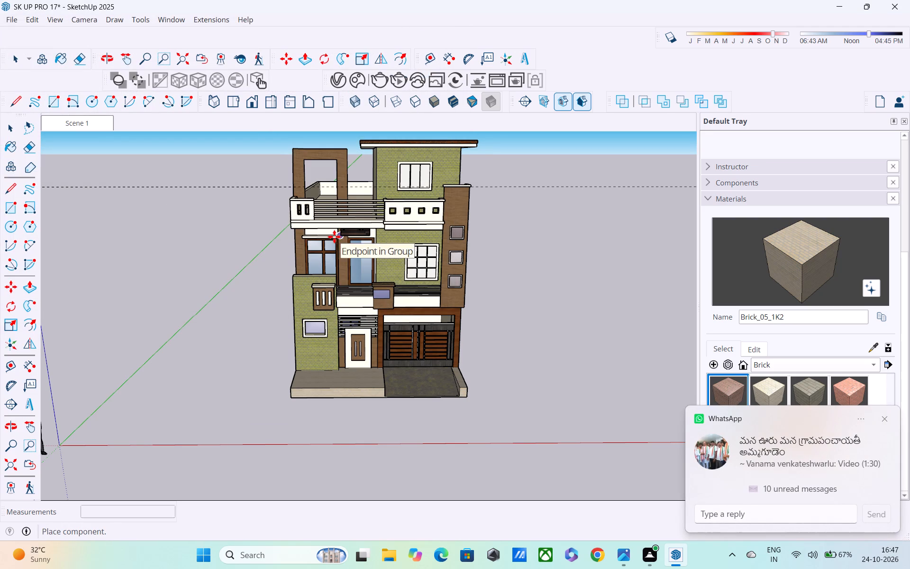
middle_click_drag(334, 237, 358, 358, "shift")
scroll(348, 326, "up", 3)
middle_click_drag(359, 341, 372, 438)
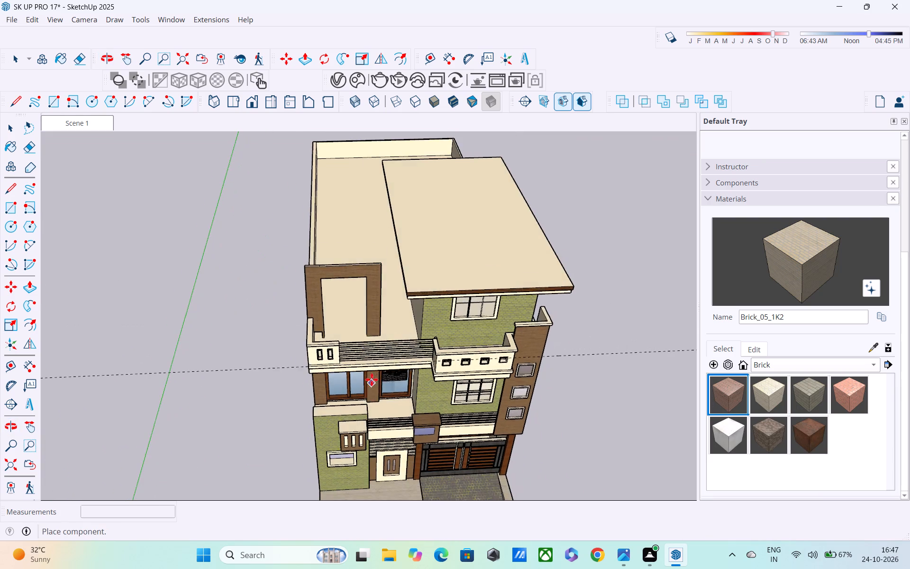
scroll(372, 379, "up", 3)
middle_click_drag(359, 349, 490, 405)
scroll(401, 335, "up", 5)
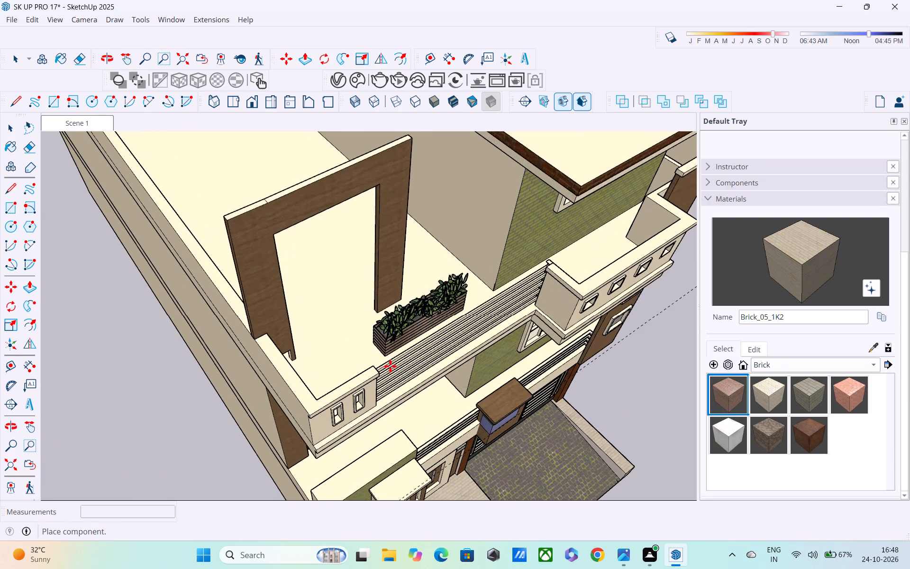
scroll(389, 366, "up", 3)
middle_click_drag(379, 369, 526, 358)
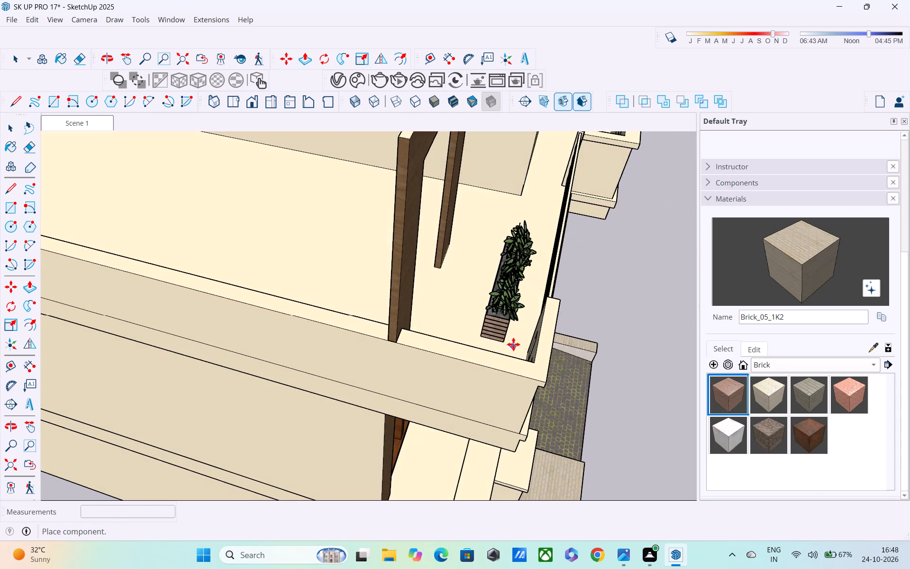
left_click(517, 323)
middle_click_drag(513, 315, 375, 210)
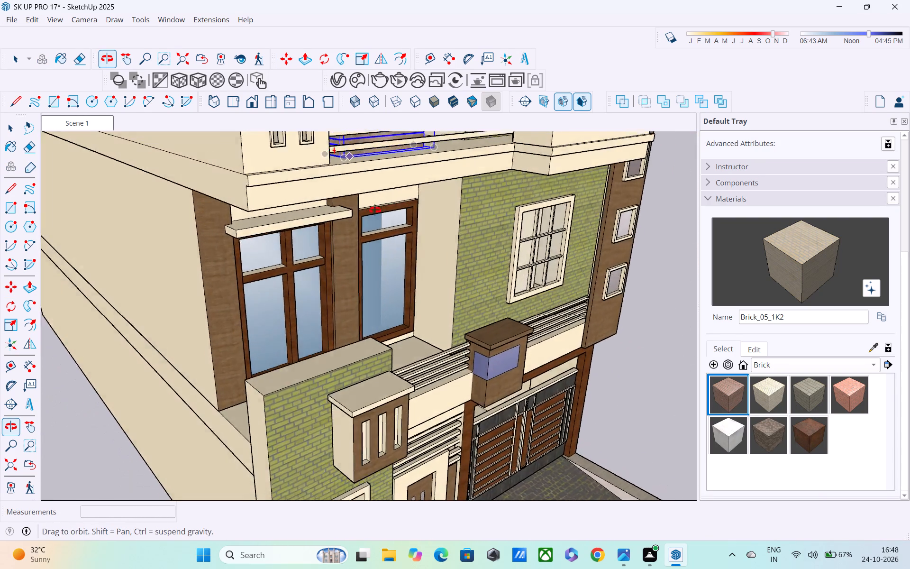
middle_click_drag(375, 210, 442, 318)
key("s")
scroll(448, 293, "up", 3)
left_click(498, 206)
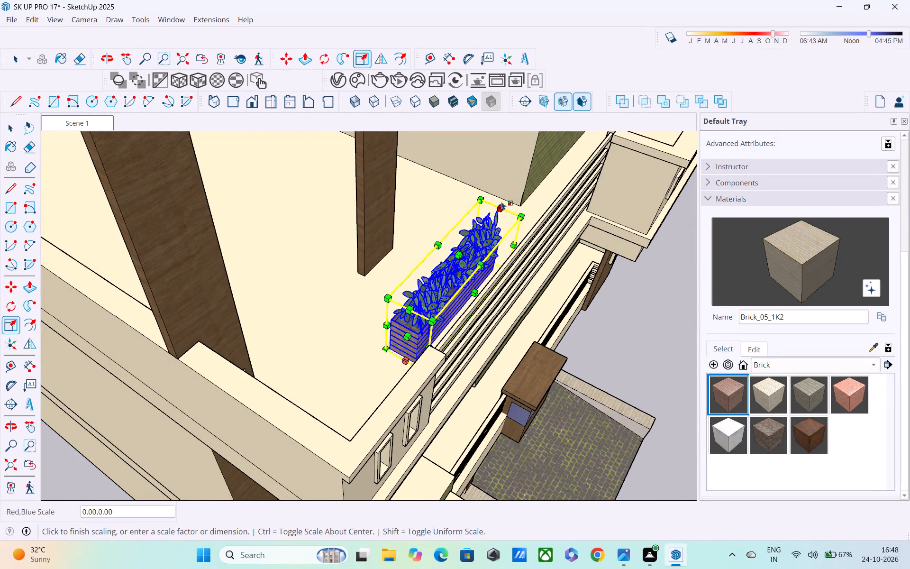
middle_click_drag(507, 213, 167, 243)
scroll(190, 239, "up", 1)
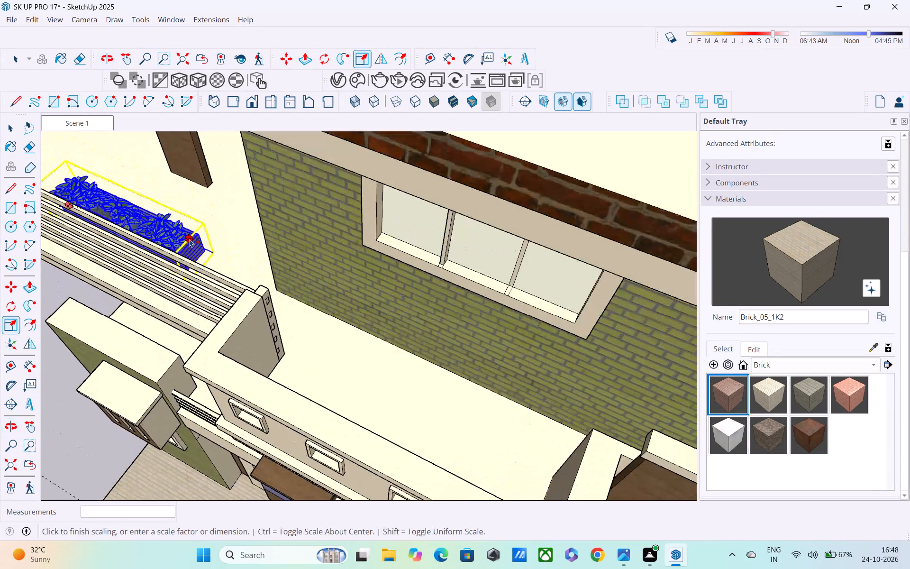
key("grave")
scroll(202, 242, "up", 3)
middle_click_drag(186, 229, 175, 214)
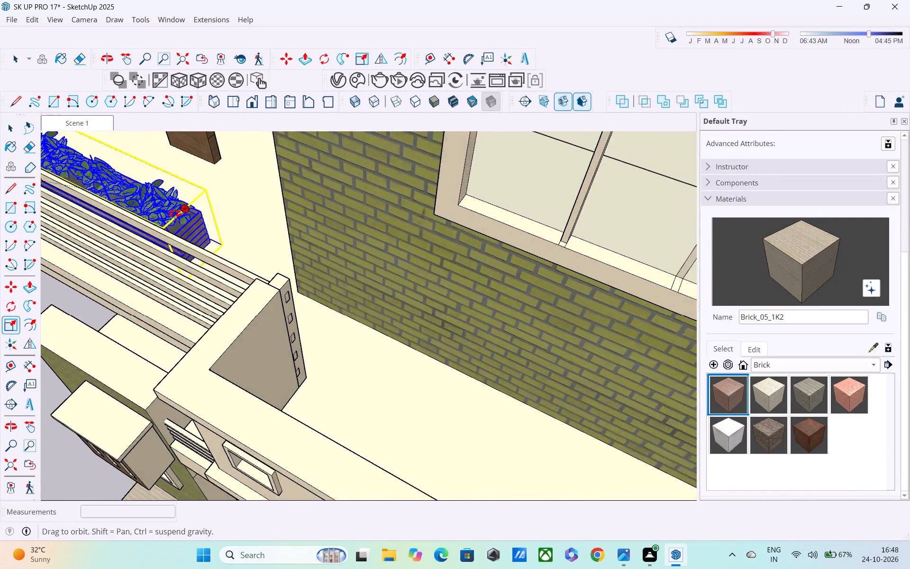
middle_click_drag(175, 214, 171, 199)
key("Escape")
Scale the balcony planter longer at both ends along the railing, stretching the second end by about 1.17.
middle_click_drag(201, 215, 180, 250)
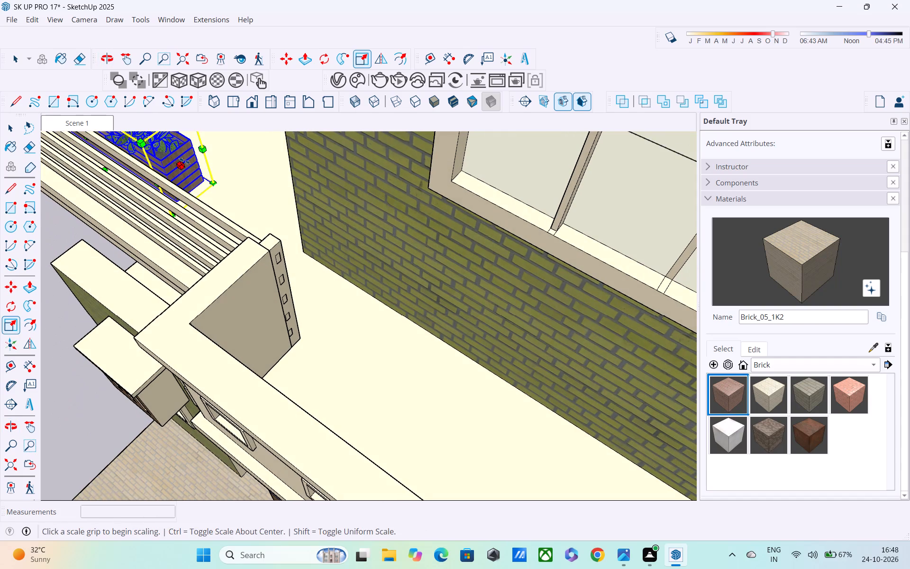
left_click(182, 169)
left_click(224, 201)
middle_click_drag(255, 195, 482, 95)
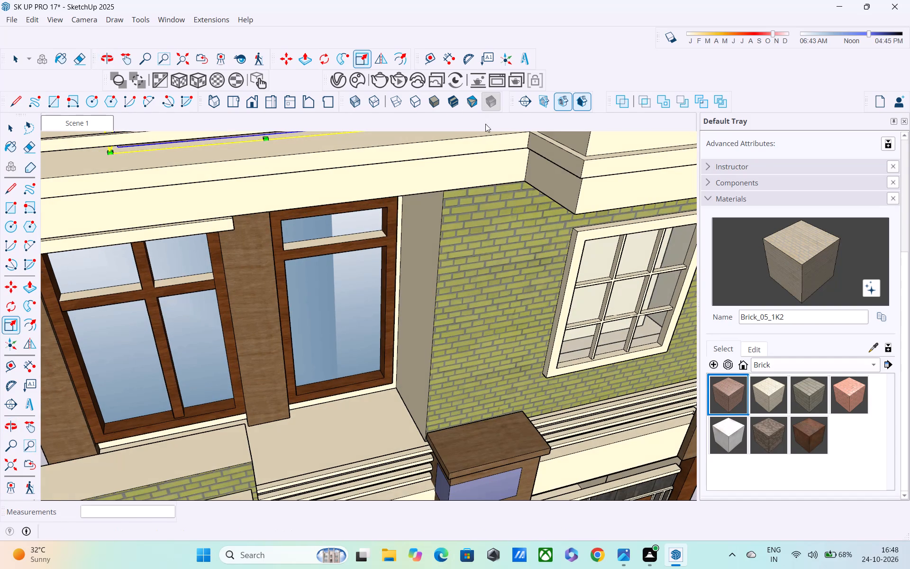
middle_click_drag(485, 140, 702, 344, "shift")
middle_click_drag(485, 344, 663, 419)
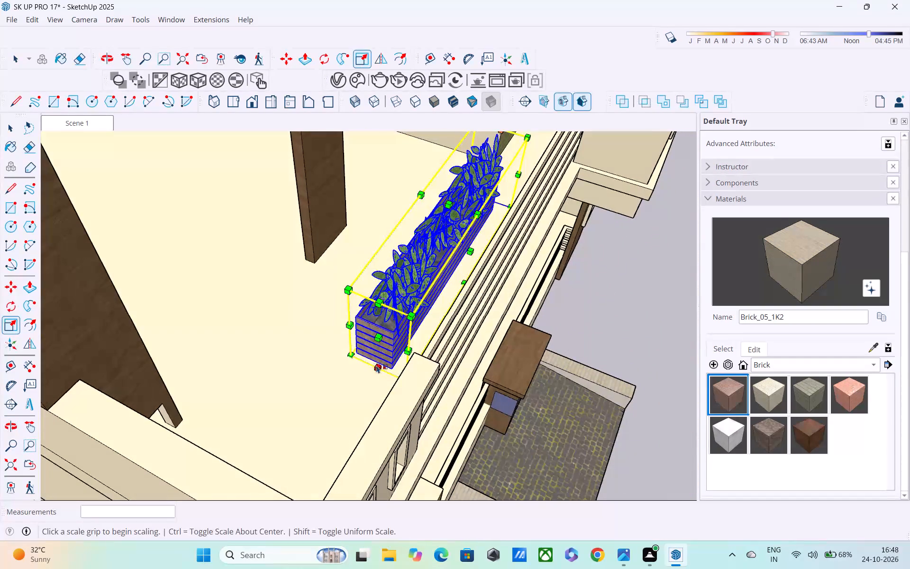
left_click(375, 339)
left_click(351, 376)
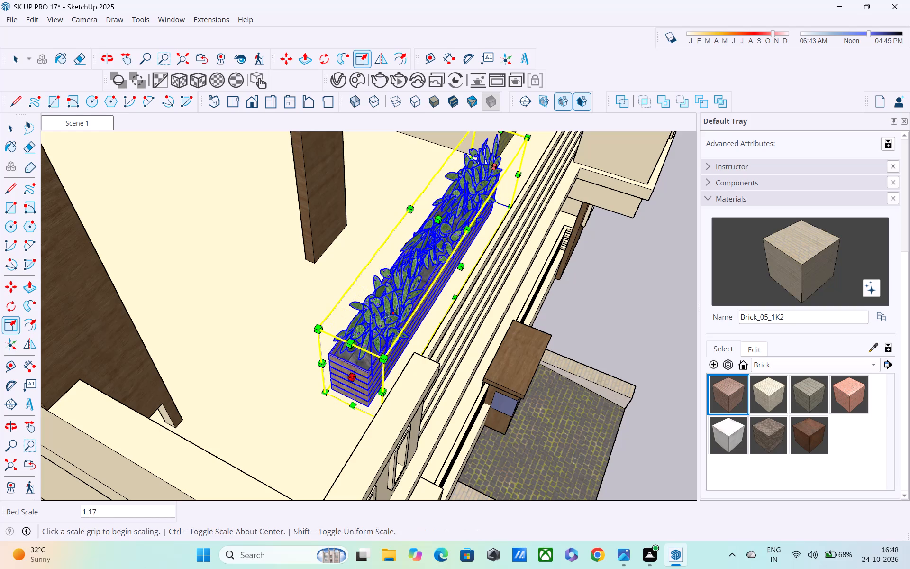
Scale the balcony planter taller and widen it towards the railing by about 1.26, and clear the selection.
left_click(437, 221)
left_click(425, 182)
middle_click_drag(446, 236, 516, 266)
scroll(503, 269, "up", 2)
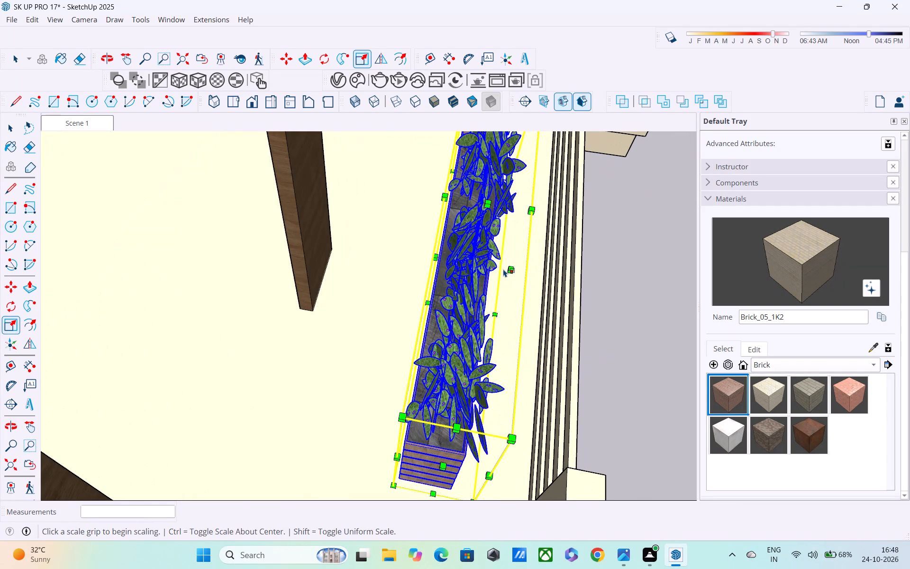
left_click(511, 271)
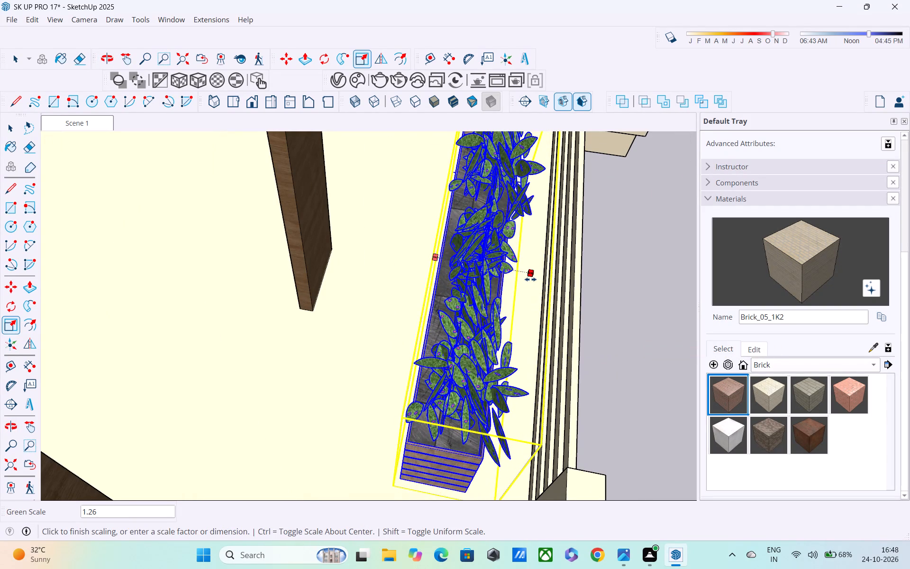
left_click(530, 279)
middle_click_drag(530, 283, 330, 161)
scroll(316, 152, "down", 9)
middle_click_drag(407, 227, 401, 301)
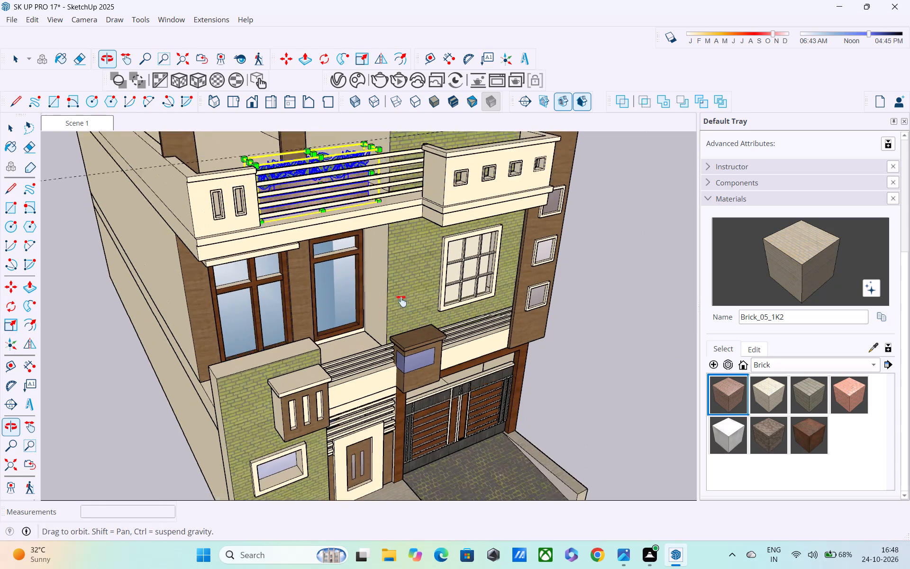
middle_click_drag(401, 301, 337, 329)
scroll(328, 302, "down", 3)
middle_click_drag(328, 302, 267, 236)
key("space")
left_click(491, 232)
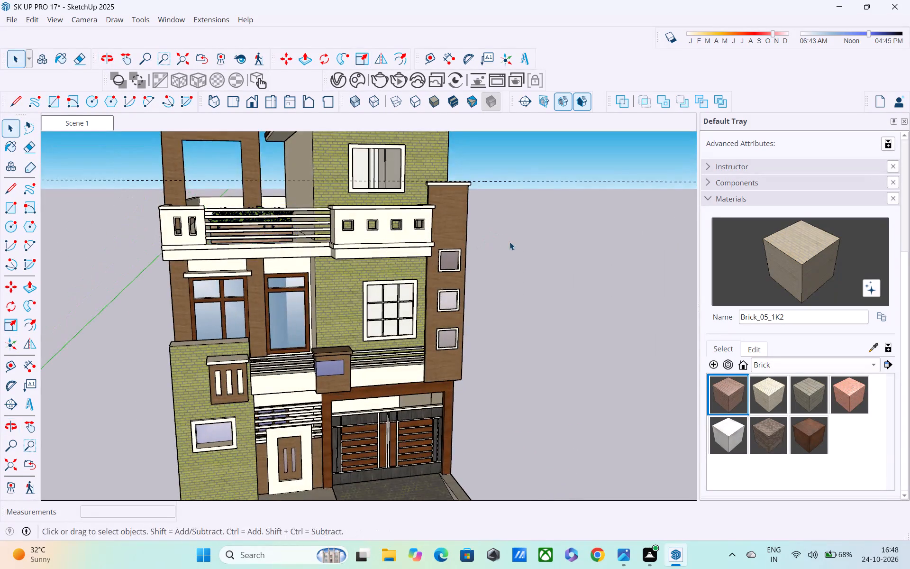
Examine the planter behind the upper balcony railing from both sides and the front of the house.
middle_click_drag(510, 242, 455, 231)
scroll(379, 234, "up", 4)
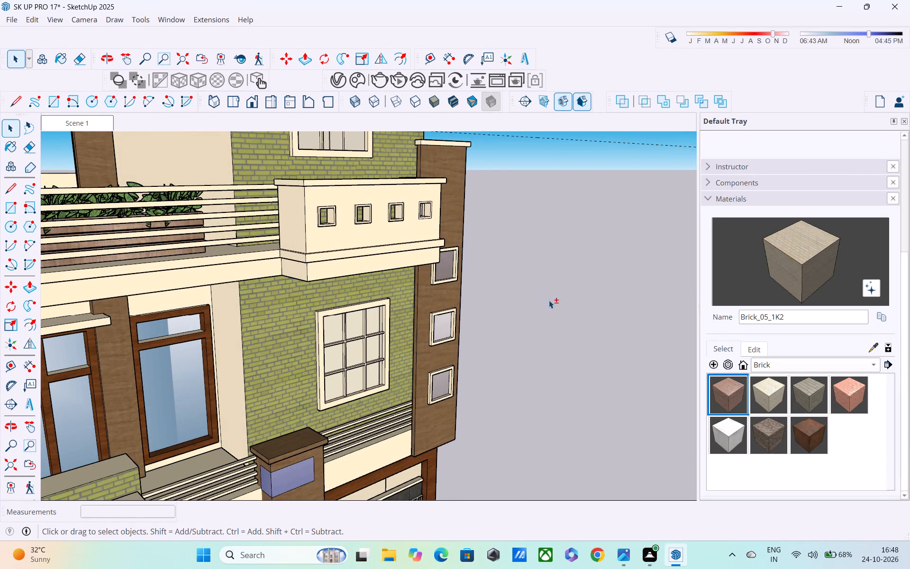
middle_click_drag(550, 301, 480, 345, "shift")
middle_click_drag(473, 333, 621, 297, "shift")
scroll(600, 294, "down", 3)
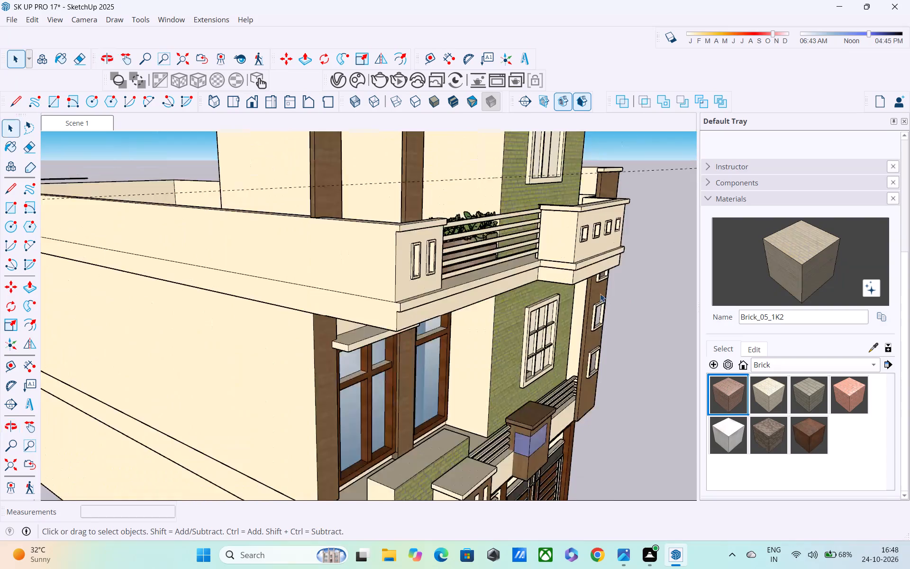
scroll(600, 294, "down", 2)
scroll(590, 330, "up", 1)
middle_click_drag(589, 330, 382, 294)
scroll(388, 95, "down", 2, "shift")
middle_click_drag(407, 298, 404, 201)
scroll(402, 218, "down", 5)
middle_click_drag(422, 250, 423, 357, "shift")
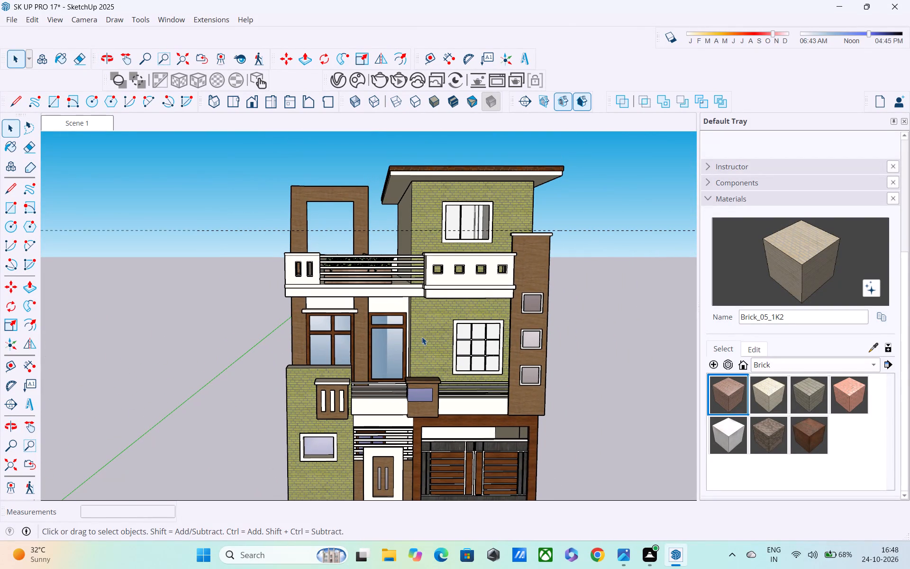
Browse the Brick materials, previewing several brick textures with the wall and windows selected, and clear the selection.
left_click(431, 345)
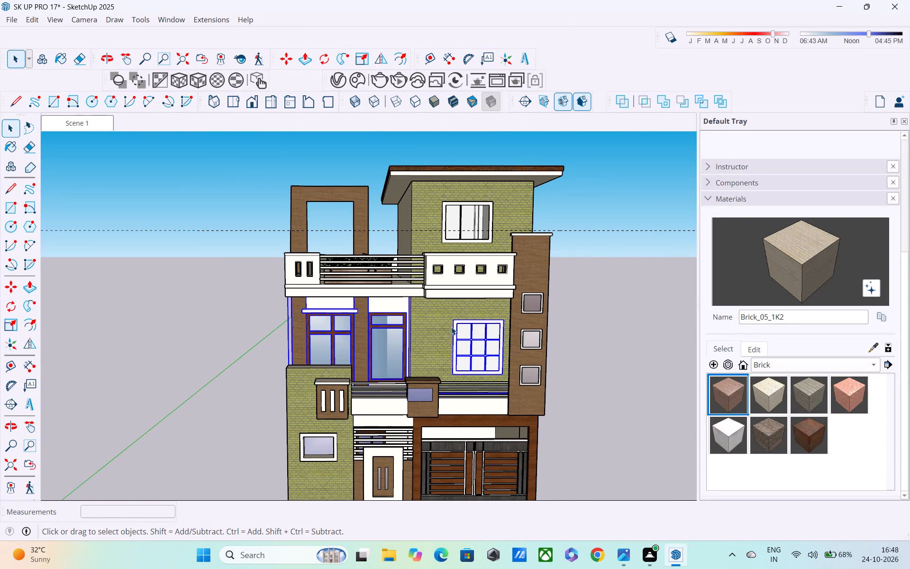
left_click(446, 318)
left_click(771, 363)
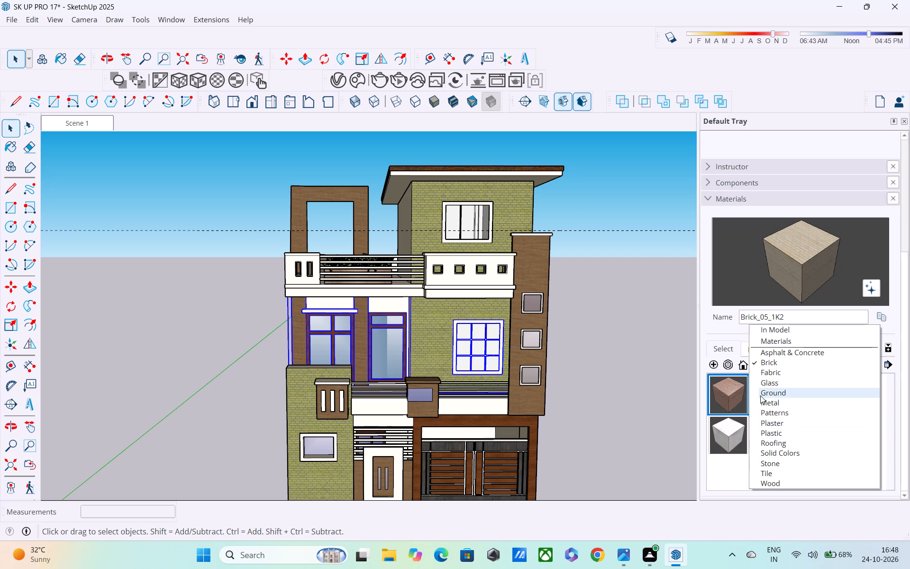
left_click(778, 366)
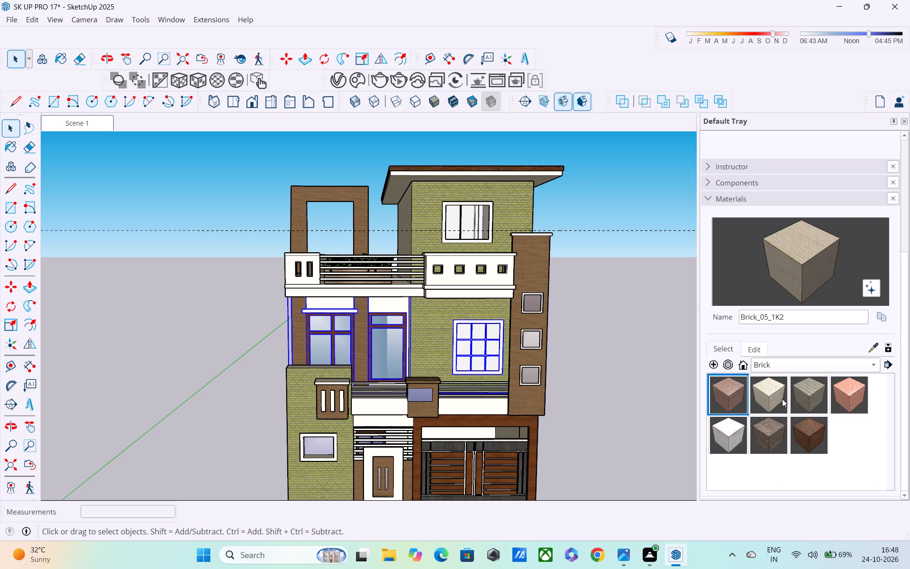
left_click(811, 389)
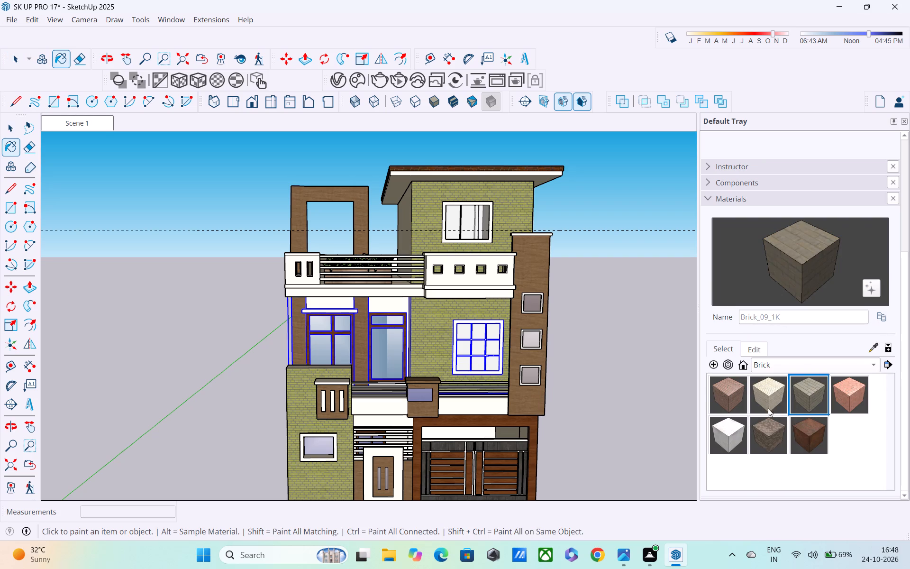
left_click(764, 428)
left_click(764, 395)
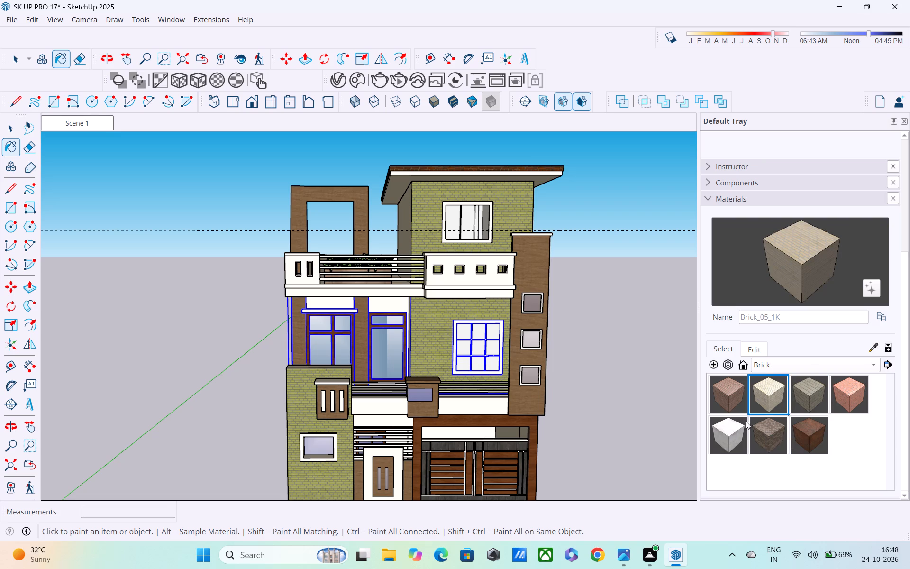
left_click(728, 431)
left_click(724, 395)
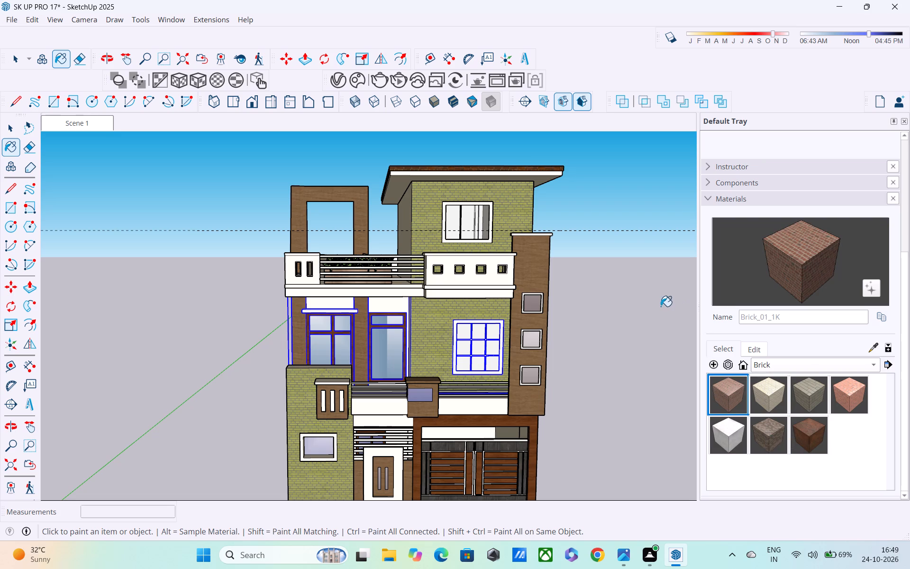
key("space")
left_click(651, 311)
Examine the front of the house and the upper balcony planter from several angles.
middle_click_drag(638, 329, 512, 318)
scroll(511, 318, "down", 1)
scroll(511, 318, "up", 1)
scroll(511, 318, "down", 3)
middle_click_drag(531, 341, 580, 346)
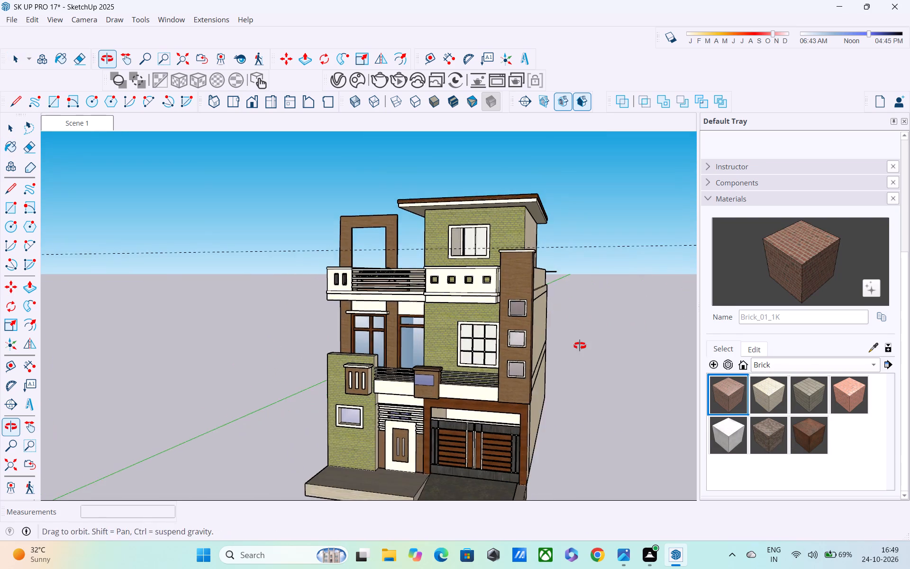
middle_click_drag(580, 346, 582, 346)
scroll(573, 328, "down", 4)
middle_click_drag(543, 345, 601, 320)
scroll(446, 341, "up", 7)
middle_click_drag(426, 304, 427, 309)
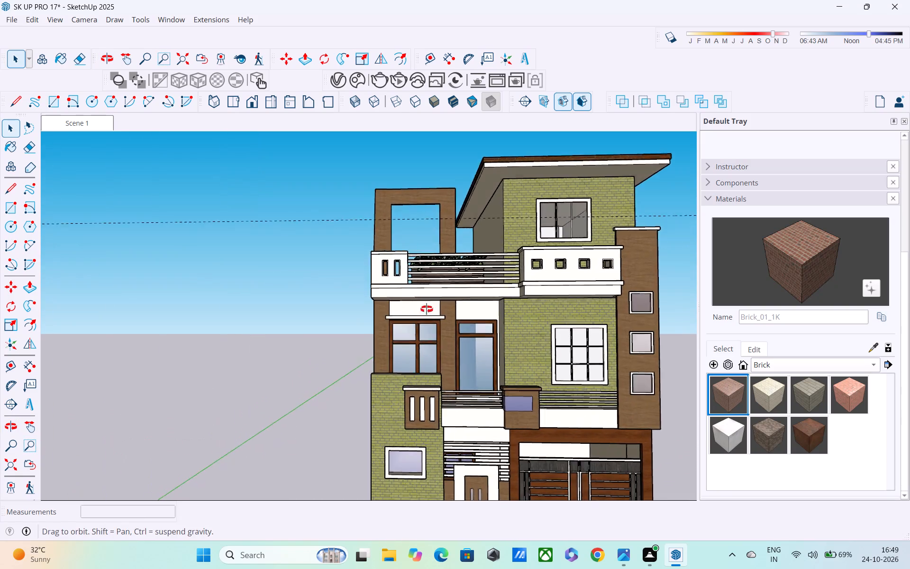
middle_click_drag(427, 309, 425, 387)
scroll(418, 362, "up", 3)
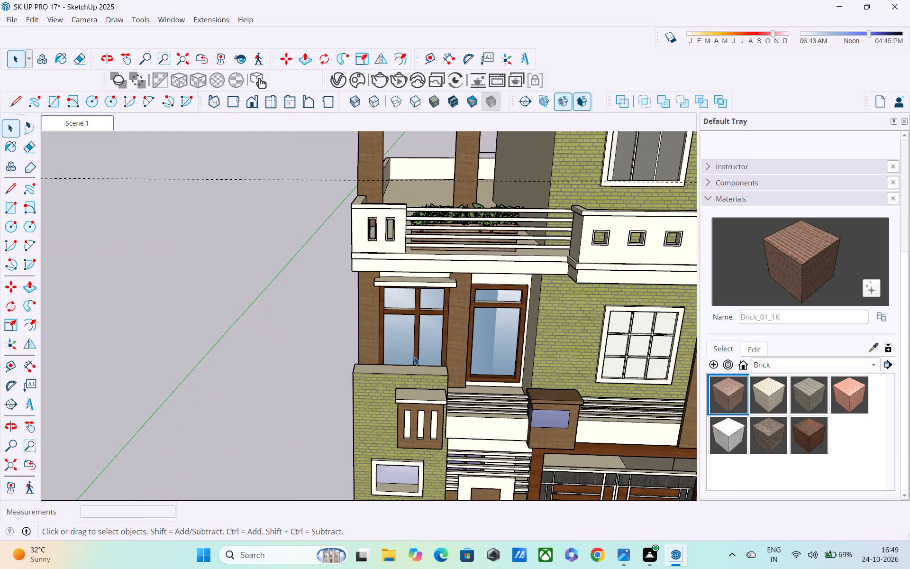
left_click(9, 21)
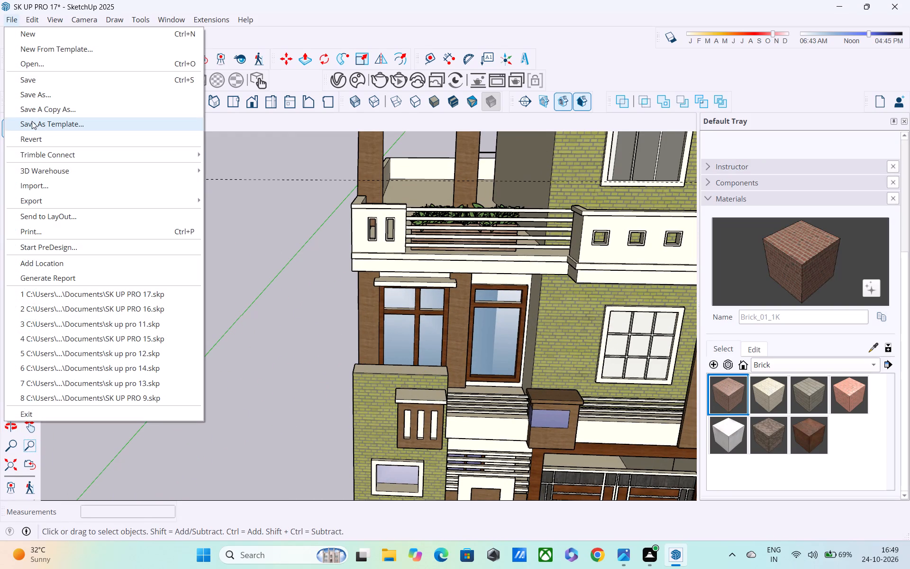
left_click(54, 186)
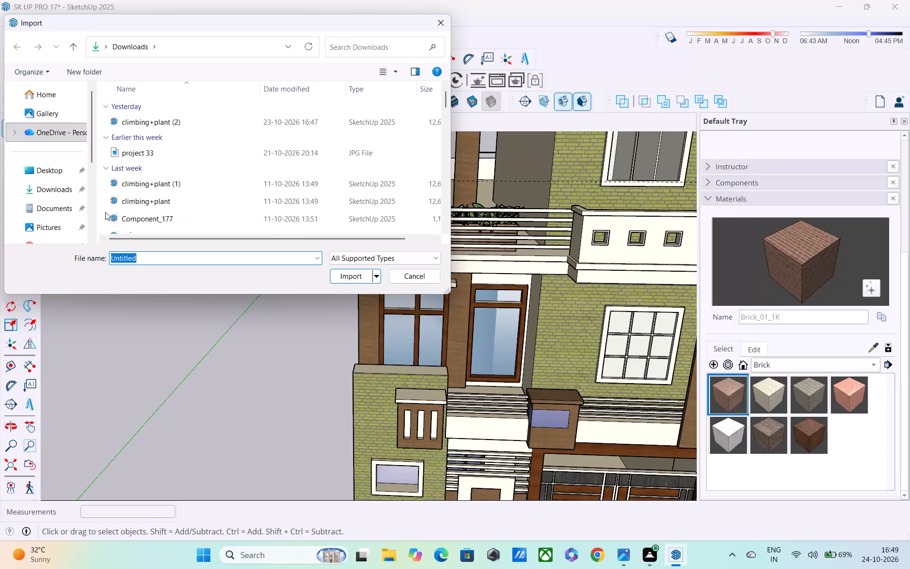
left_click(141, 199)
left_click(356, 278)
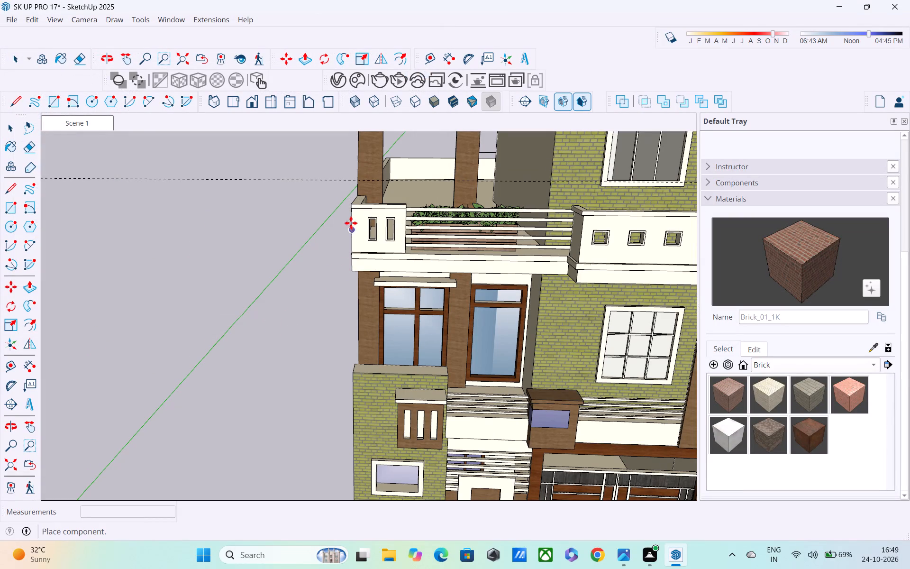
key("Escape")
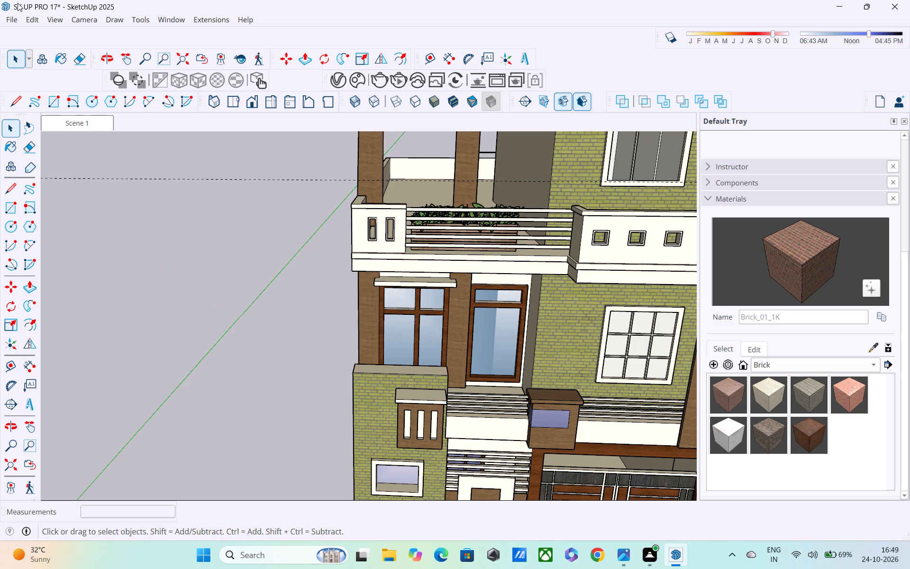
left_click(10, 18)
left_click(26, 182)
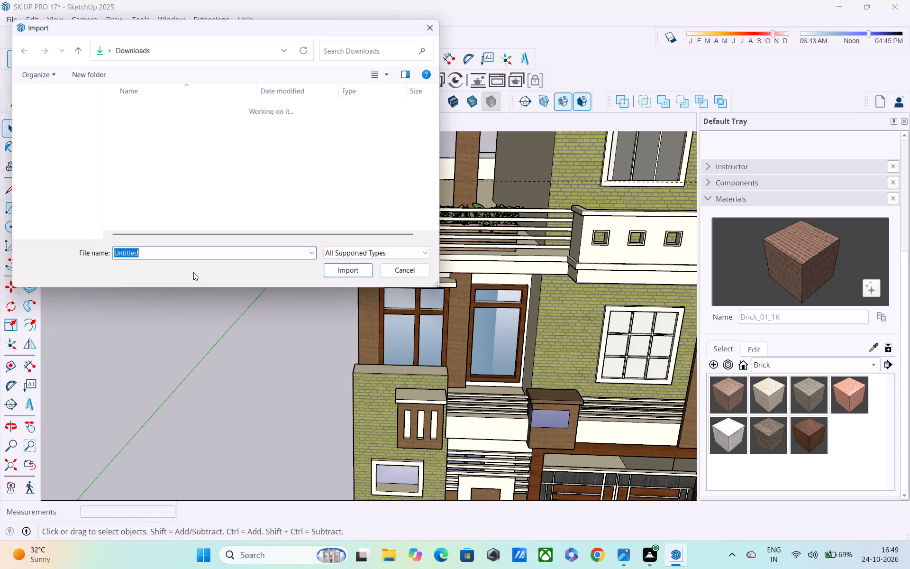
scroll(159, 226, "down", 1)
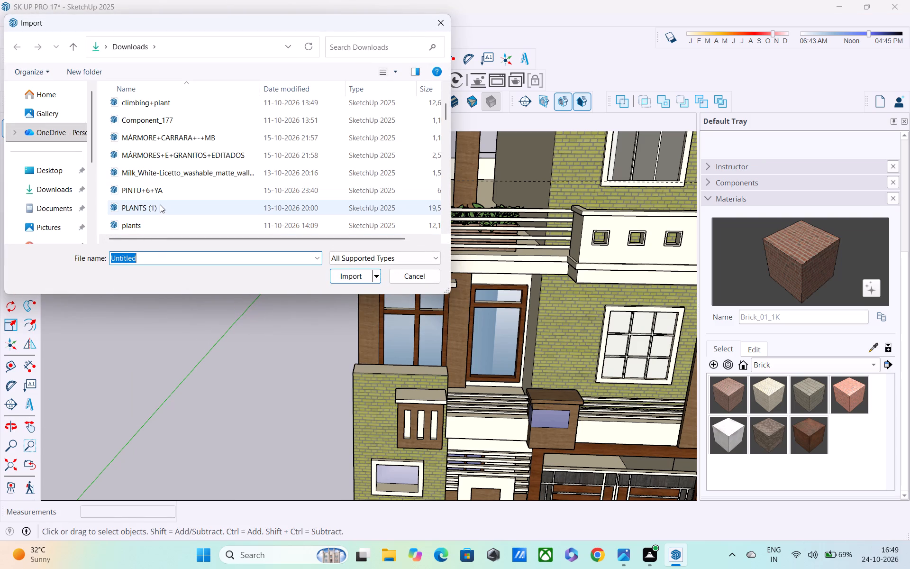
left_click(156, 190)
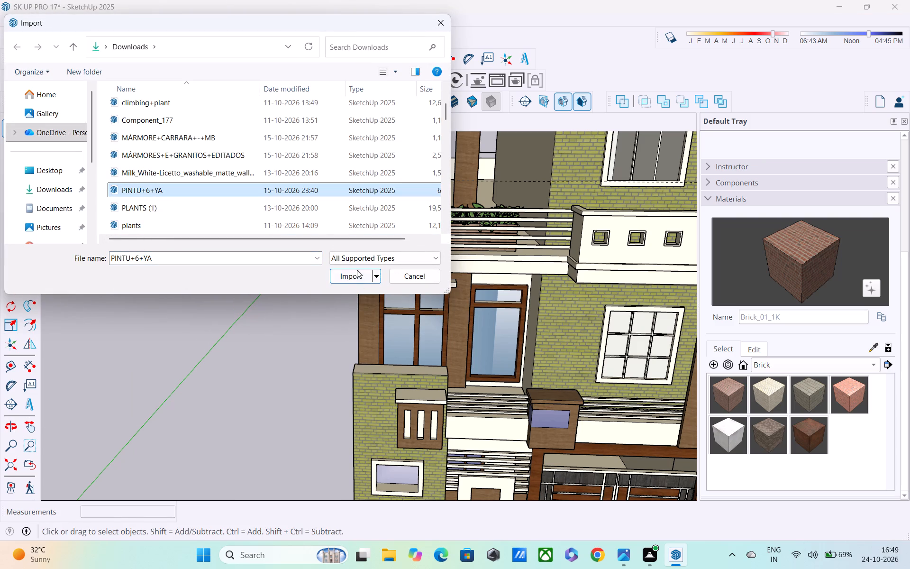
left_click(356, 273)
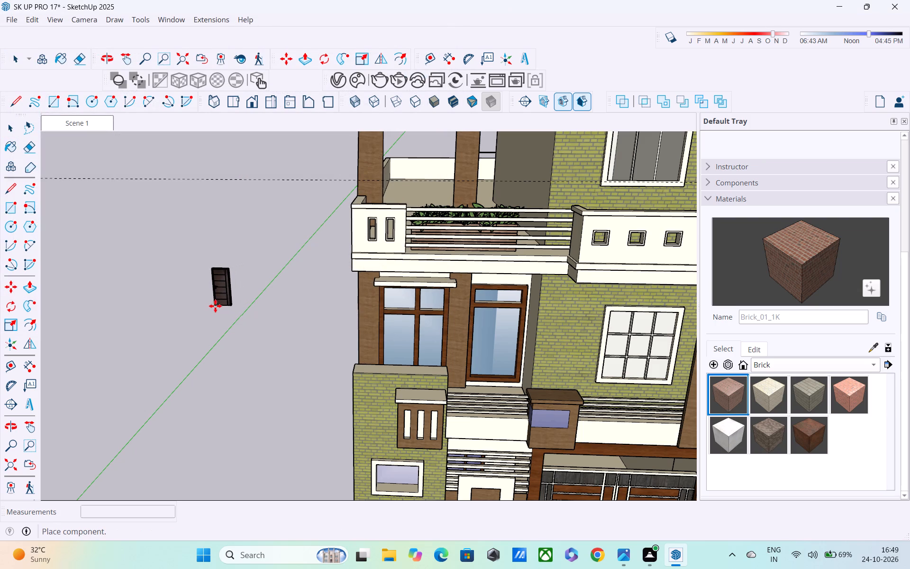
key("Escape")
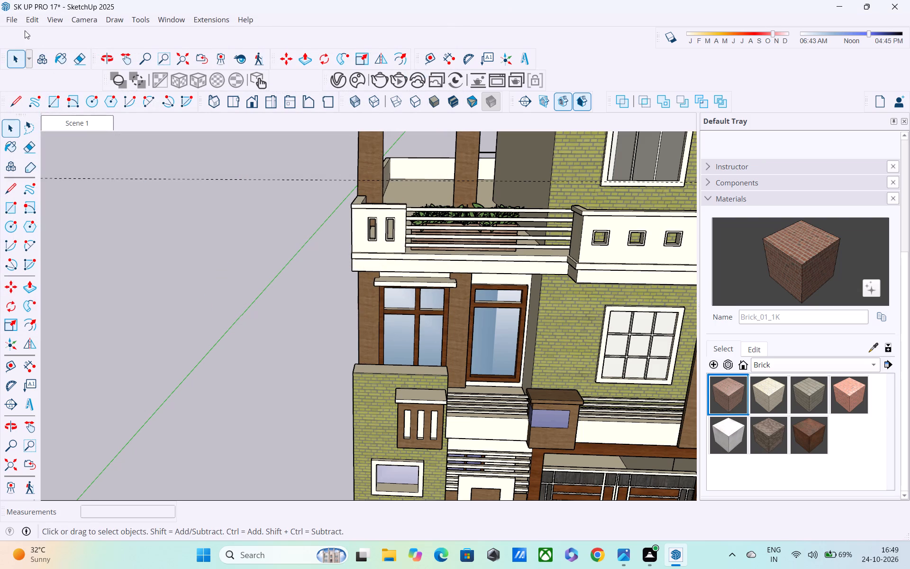
Import the PLANTS (1) model from Downloads and place it on the open ground beside the garage side of the house.
left_click(16, 24)
left_click(71, 191)
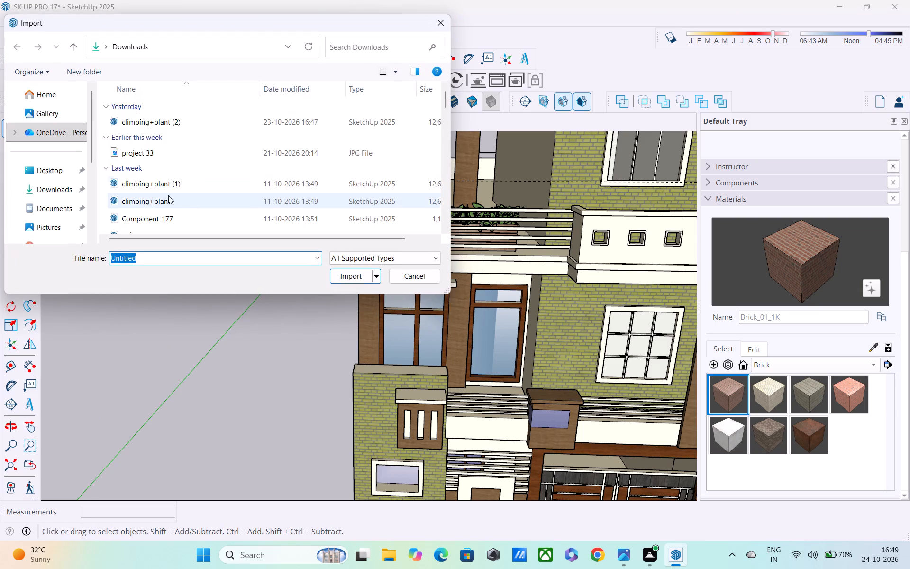
scroll(190, 194, "down", 1)
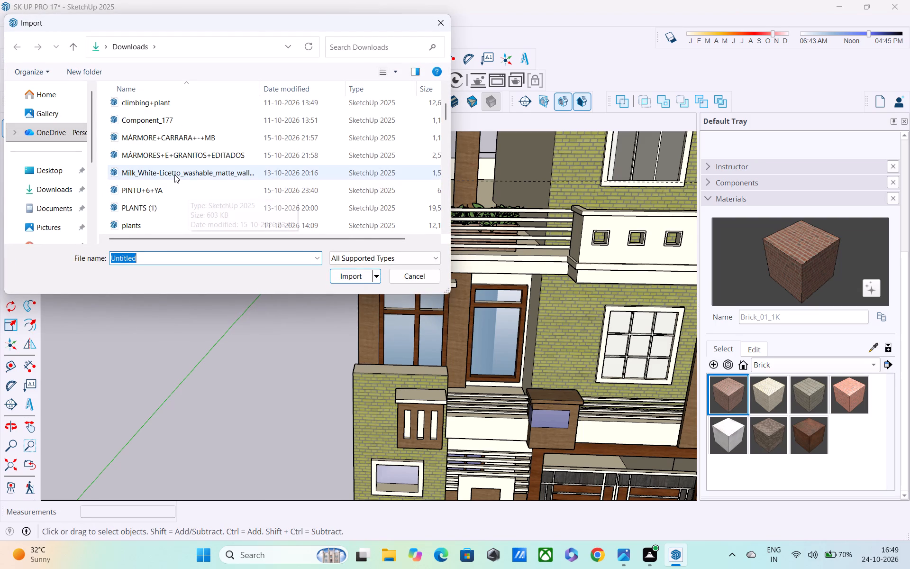
left_click(156, 210)
left_click(339, 275)
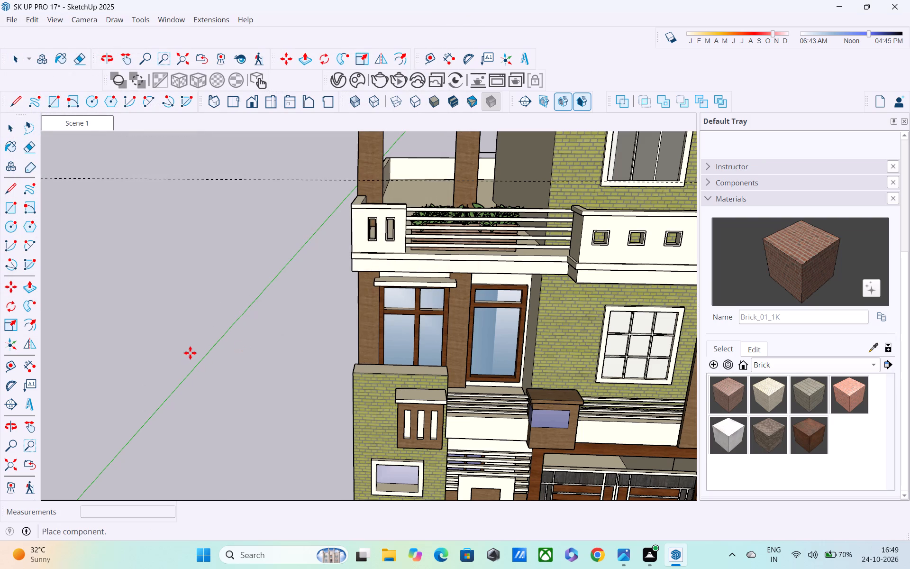
scroll(195, 339, "down", 7)
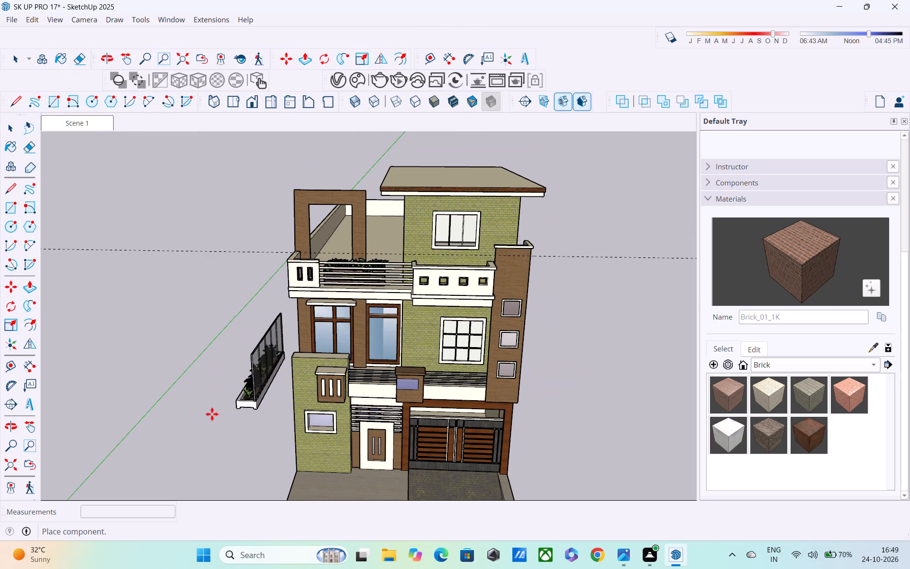
middle_click_drag(259, 409, 153, 283)
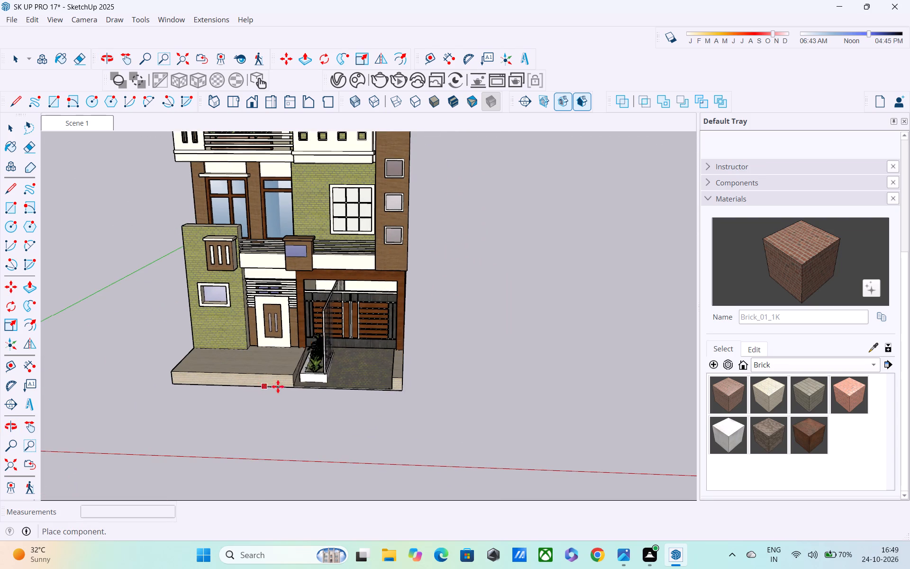
left_click(503, 373)
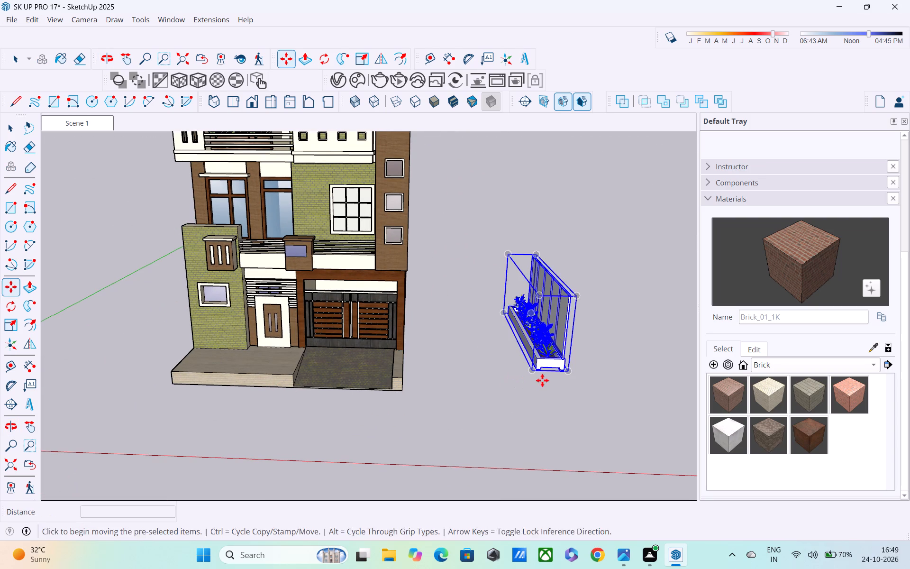
Scale the imported plant box down to about 0.55 in height and about 0.48 in length along the green axis.
middle_click_drag(542, 380, 664, 340)
middle_click_drag(525, 371, 438, 413)
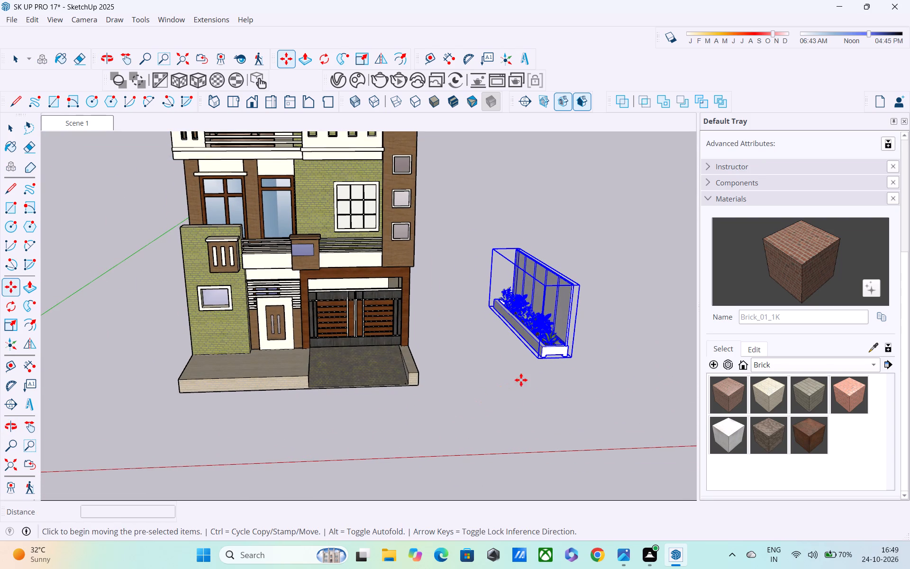
key("s")
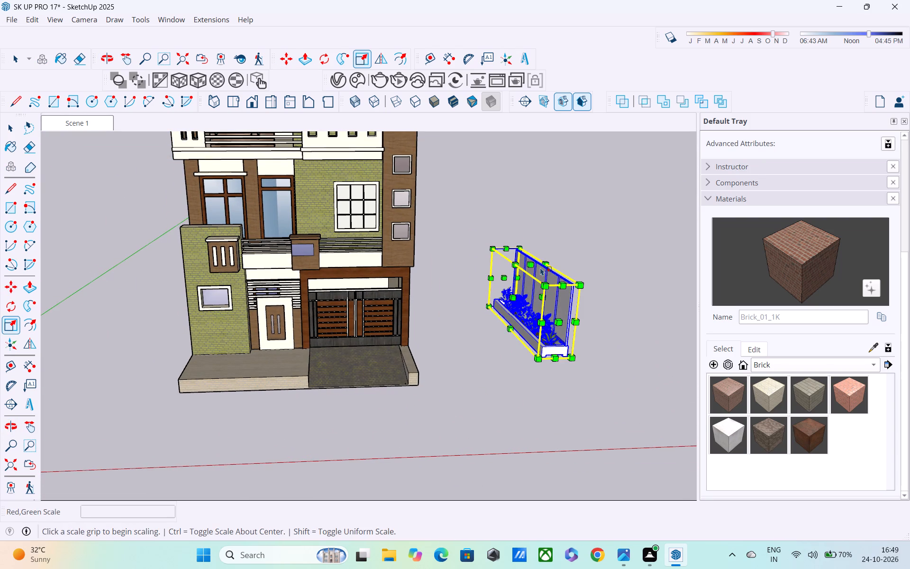
left_click(533, 261)
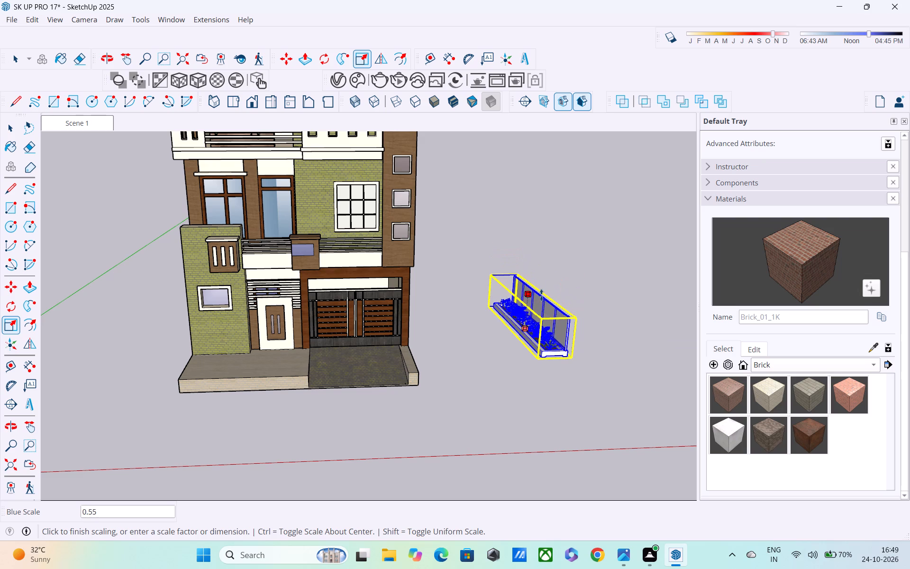
left_click(541, 295)
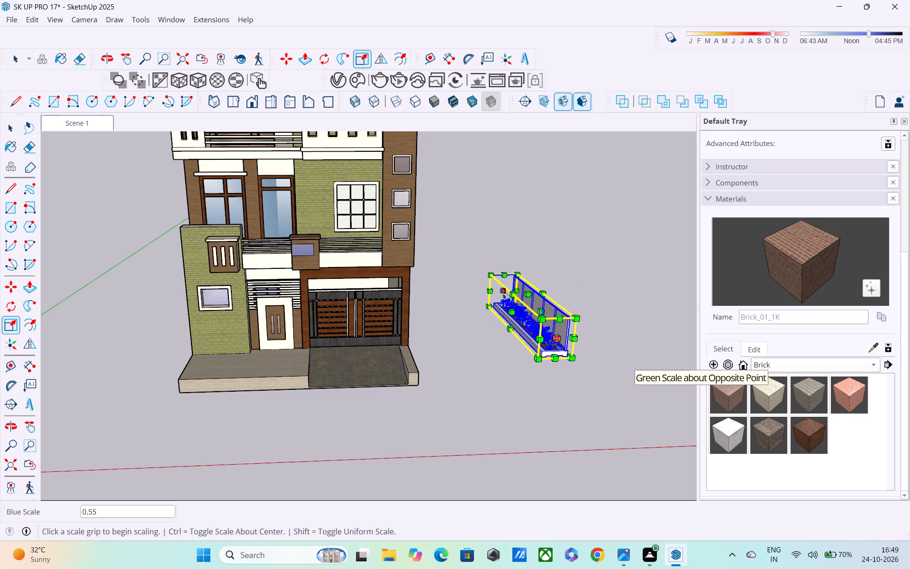
left_click(503, 294)
left_click(524, 314)
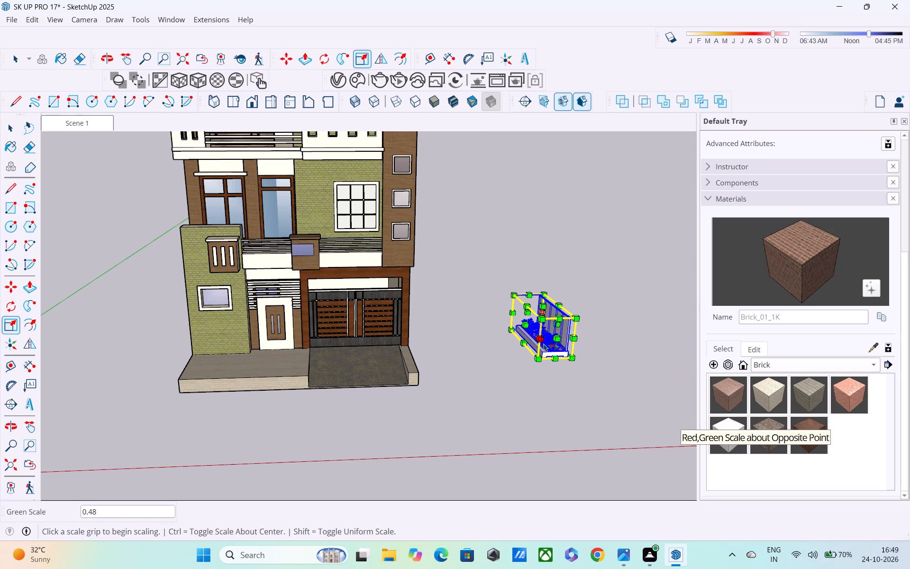
Rotate the scaled plant box 90 degrees horizontally so its length runs parallel to the house front.
key("q")
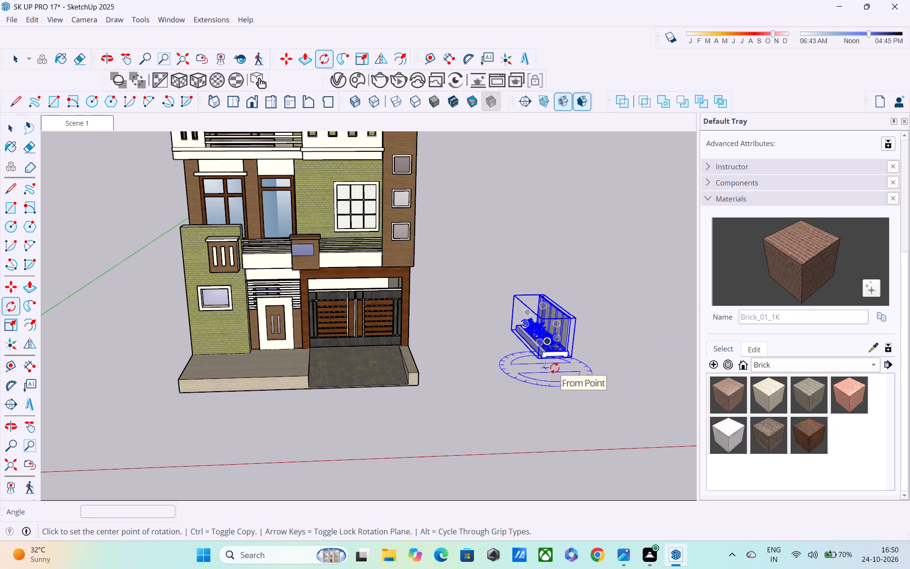
left_click(551, 361)
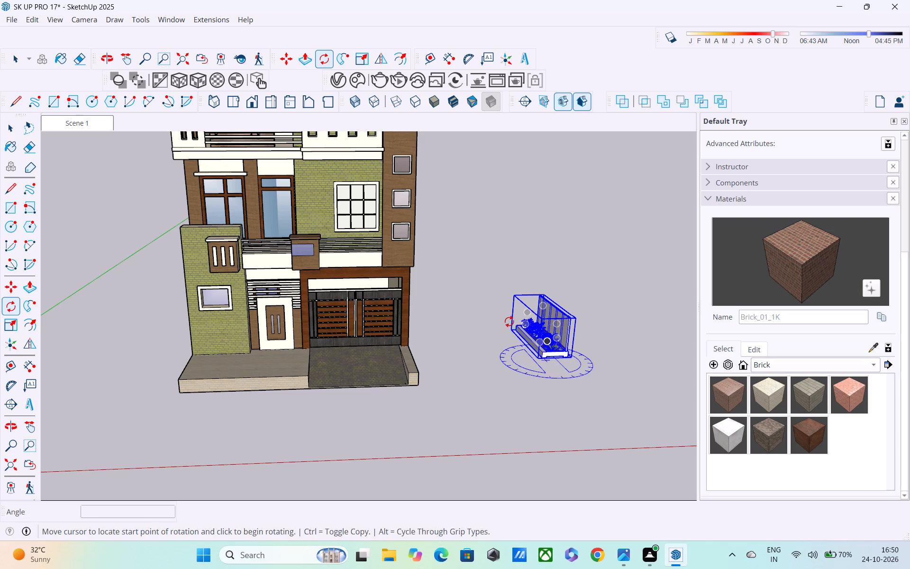
left_click(488, 305)
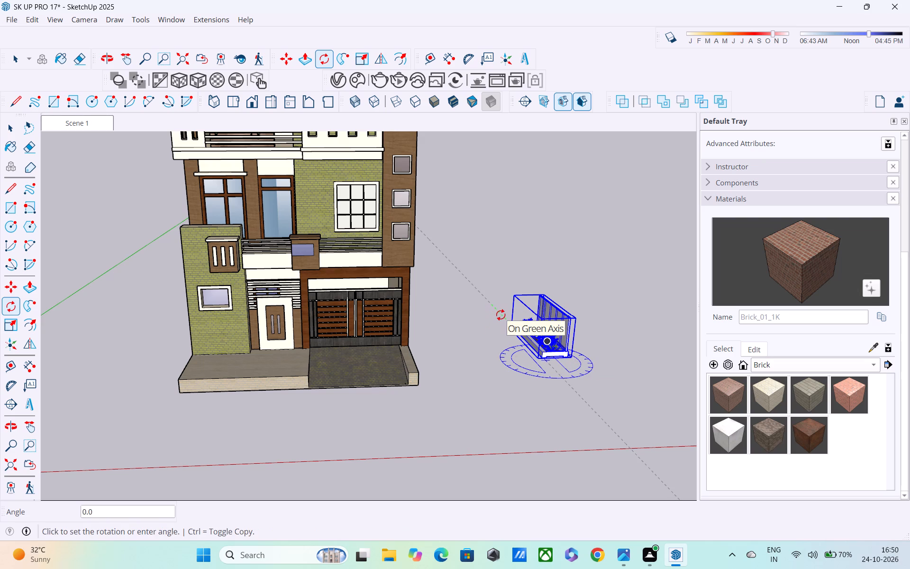
type("90")
key("Return")
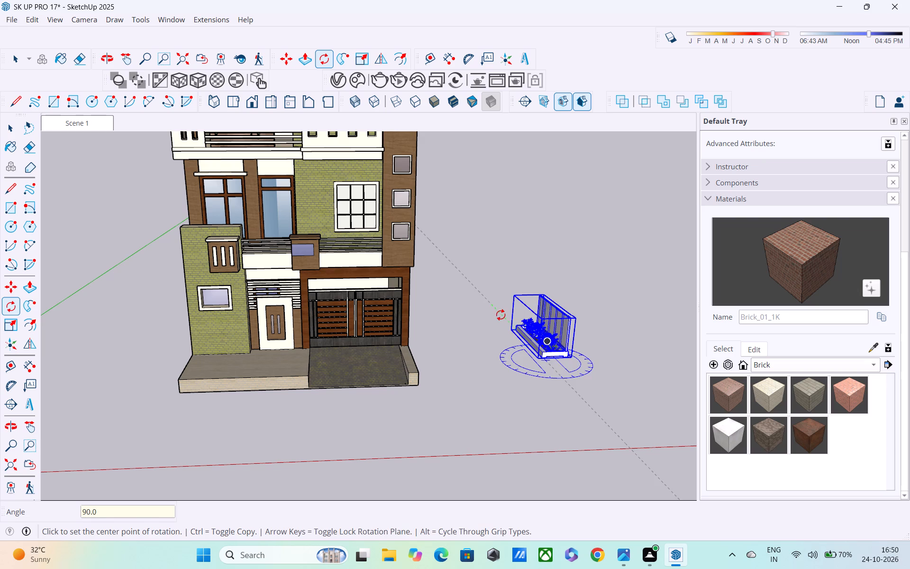
key("space")
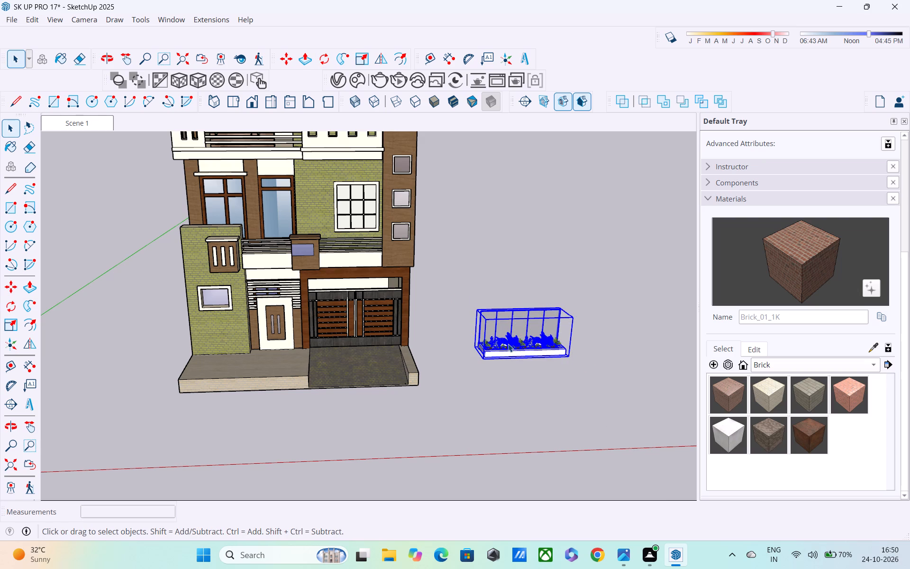
Move the plant box about 29' 8 3/4" from the open ground onto the entrance platform in front of the door.
key("m")
left_click(482, 358)
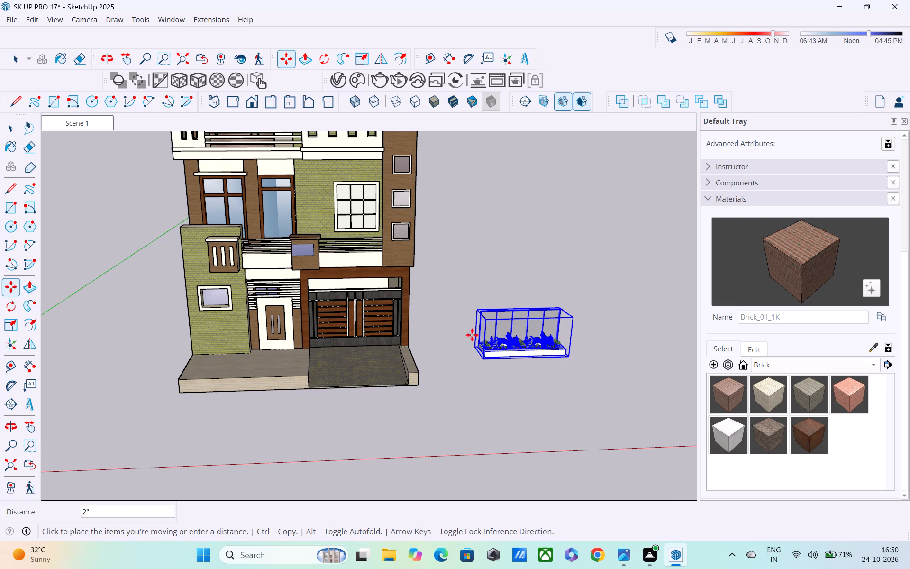
middle_click_drag(312, 259, 528, 353)
scroll(271, 321, "up", 2)
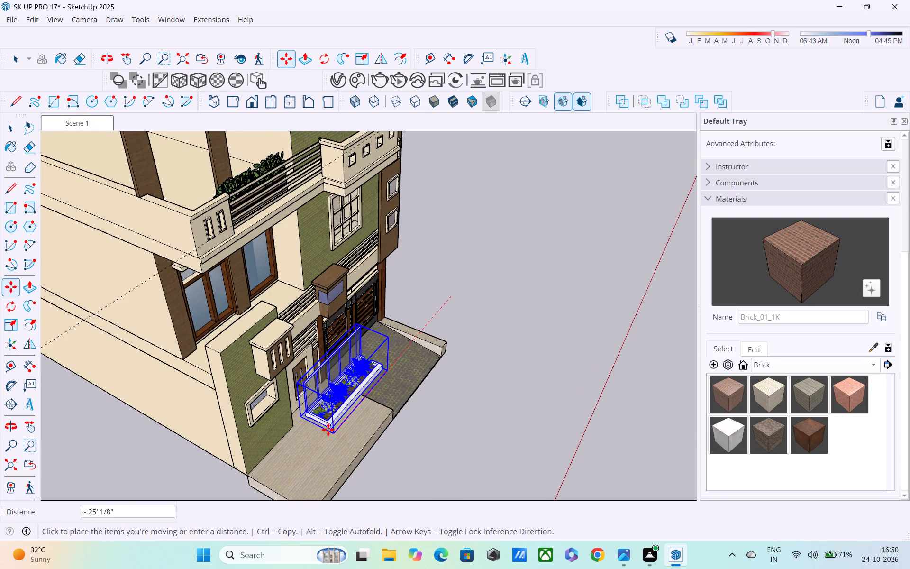
middle_click_drag(328, 430, 368, 361, "shift")
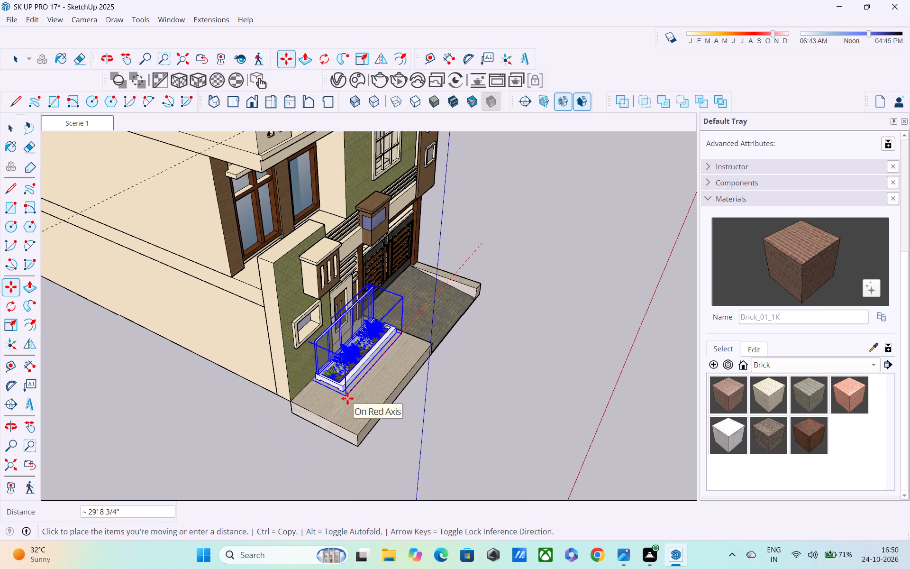
left_click(347, 398)
middle_click_drag(363, 400, 180, 289)
key("space")
left_click(522, 257)
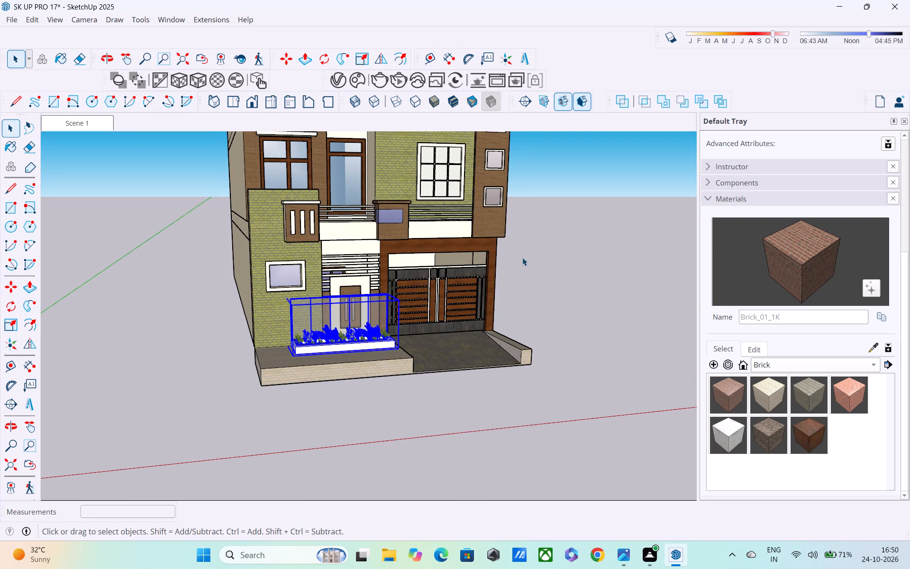
Scale the plant box's height to about 0.82 and shorten its length from the driveway end along the green axis.
middle_click_drag(571, 256, 392, 304)
scroll(363, 326, "up", 2)
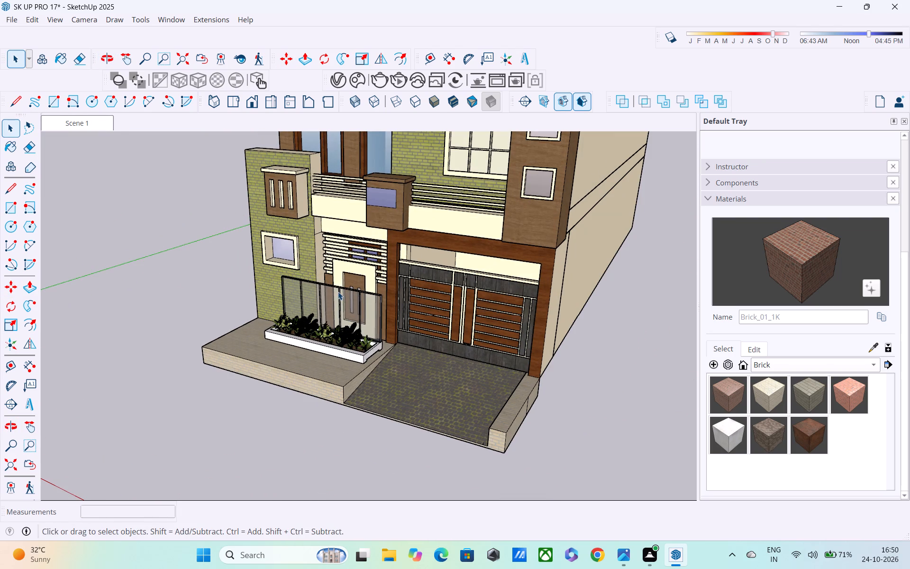
left_click(338, 287)
key("s")
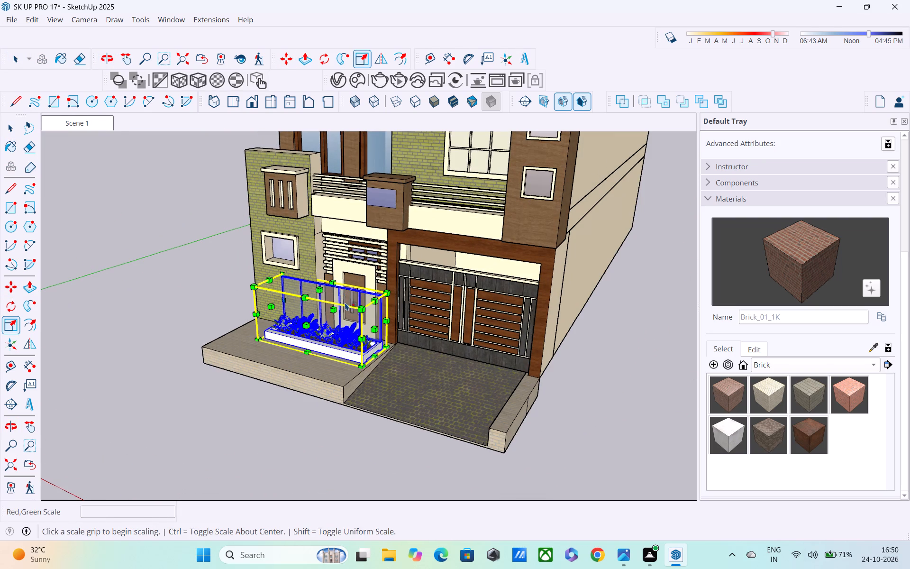
left_click(320, 287)
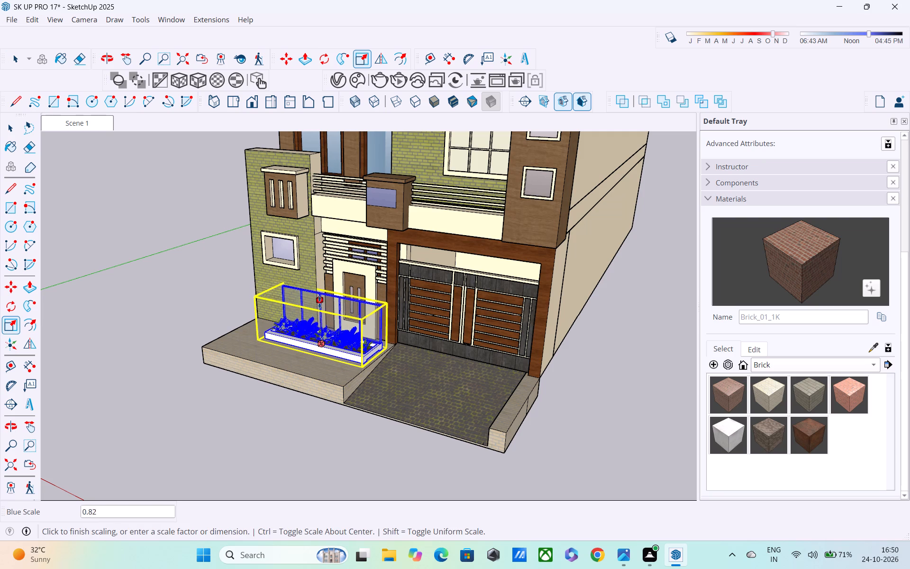
left_click(319, 305)
left_click(374, 339)
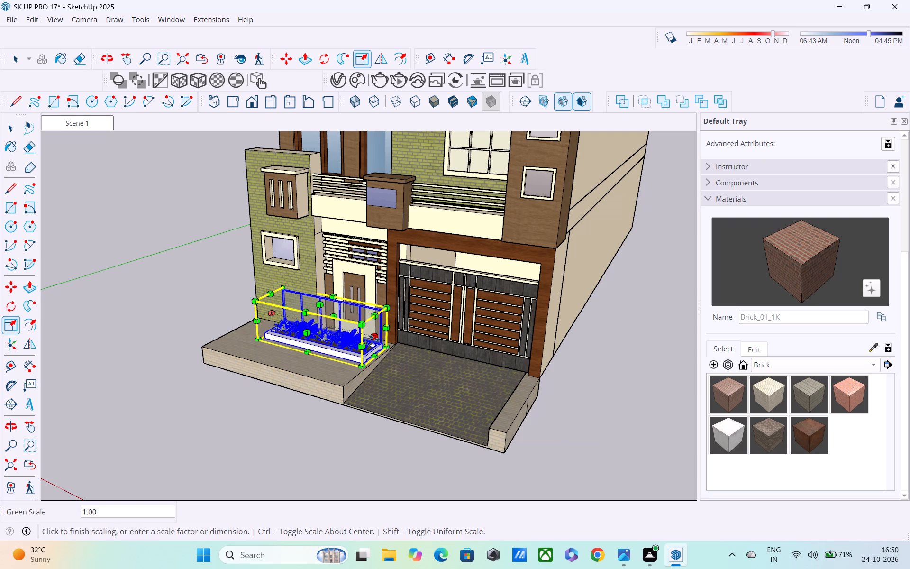
left_click(343, 335)
Stretch the plant box's outer end to about 1.15 along green and reduce its depth to about 0.52 along red.
middle_click_drag(381, 348, 461, 285)
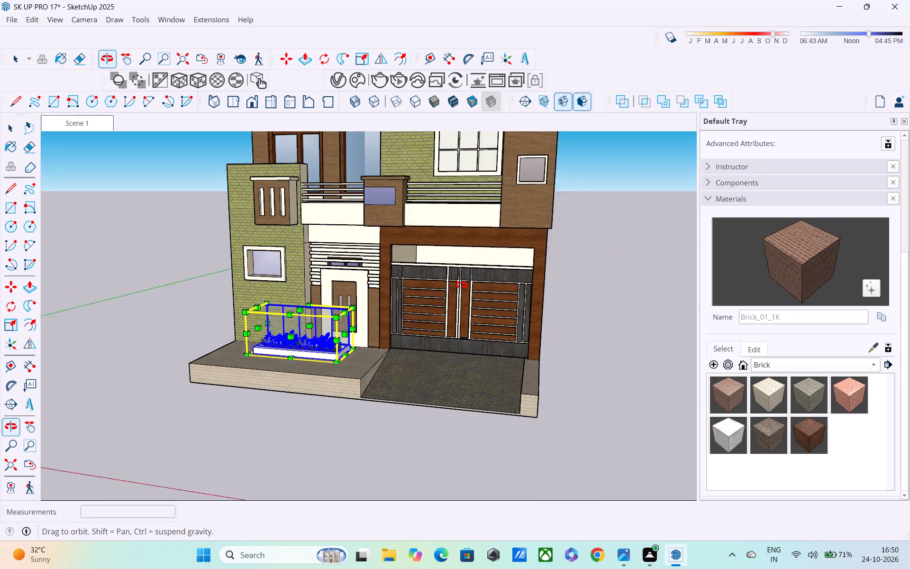
middle_click_drag(461, 285, 462, 284)
middle_click_drag(286, 327, 446, 339)
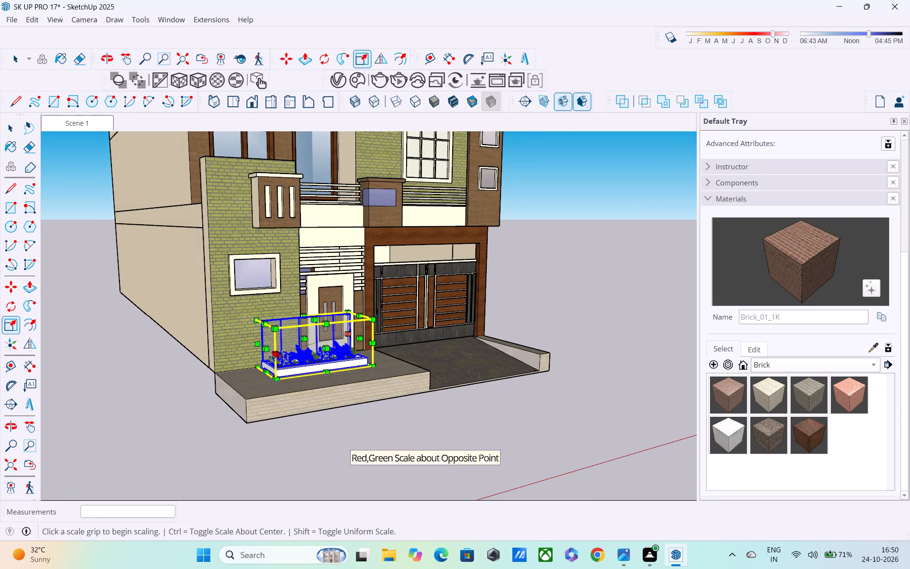
left_click(264, 351)
left_click(252, 356)
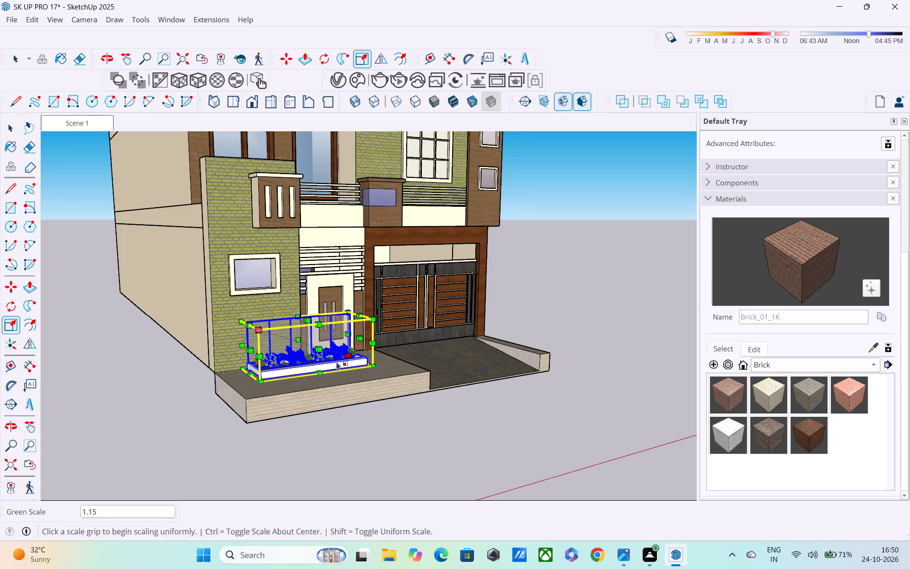
left_click(322, 349)
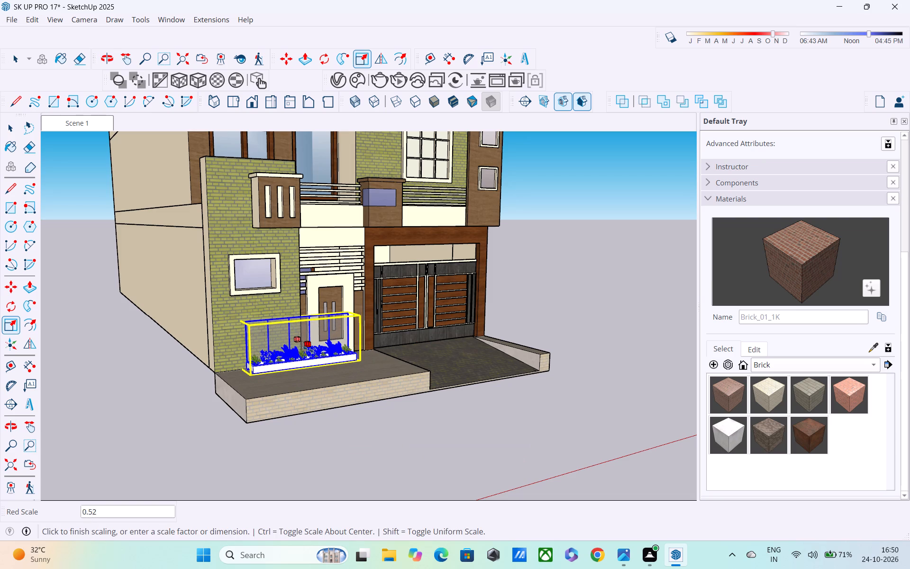
left_click(311, 354)
Along the green axis, scale the plant box's door end to about 0.79 and its outer end to about 1.15.
middle_click_drag(350, 347, 118, 373)
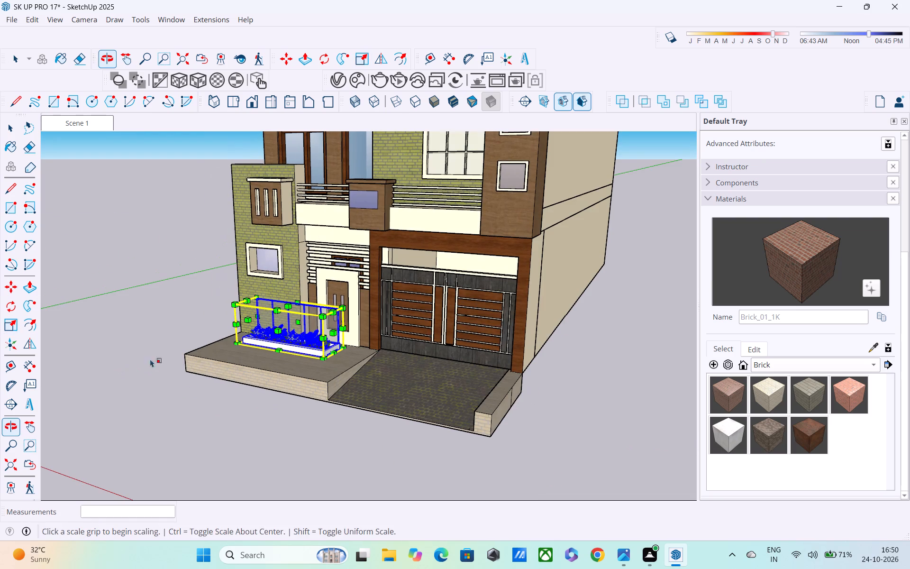
left_click(329, 337)
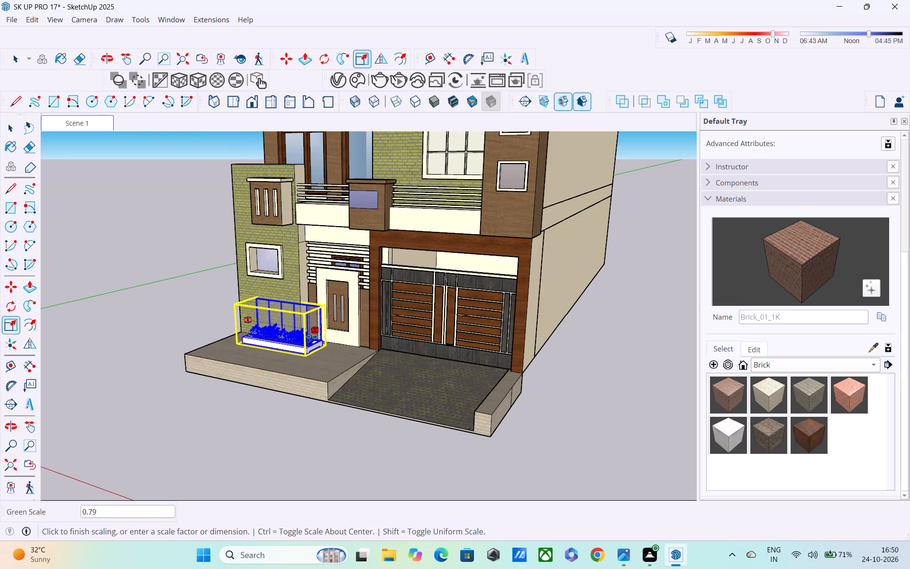
left_click(311, 337)
middle_click_drag(260, 332, 423, 341)
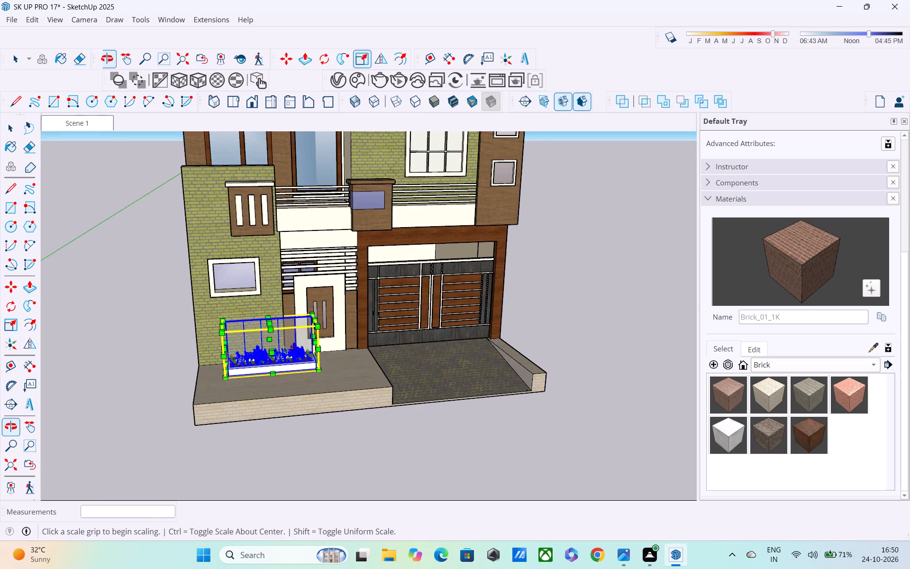
middle_click_drag(244, 349, 386, 342)
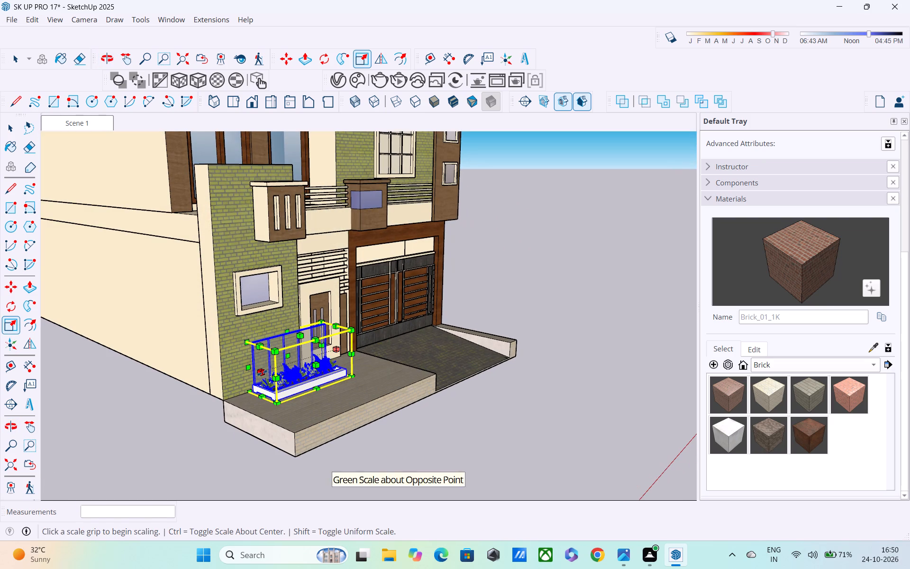
left_click(262, 373)
left_click(252, 382)
key("space")
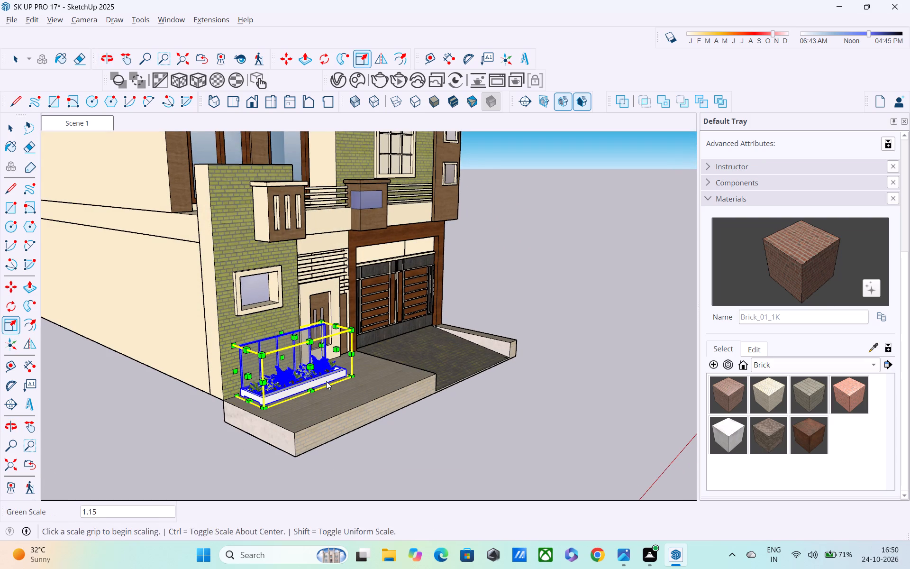
left_click(529, 264)
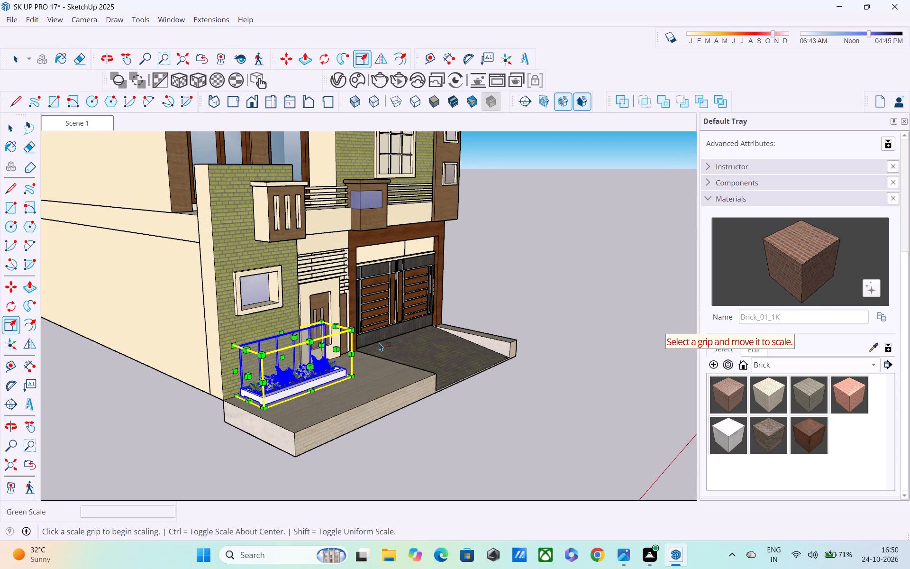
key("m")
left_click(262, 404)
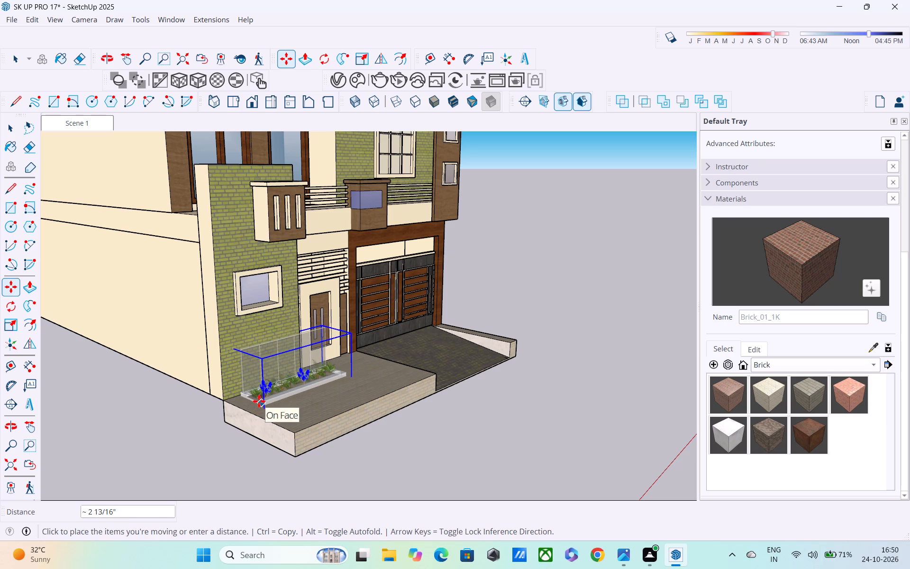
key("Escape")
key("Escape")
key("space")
Move the plant box about 1' 4" across the entrance platform, away from the door towards the platform's outer side.
middle_click_drag(554, 241, 542, 244)
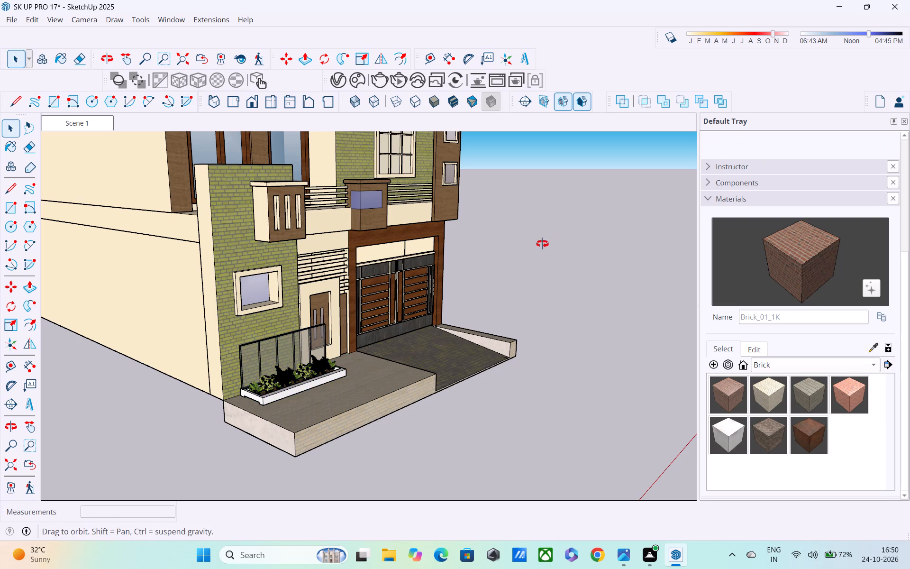
middle_click_drag(542, 244, 353, 260)
scroll(431, 281, "down", 1)
middle_click_drag(435, 281, 434, 256)
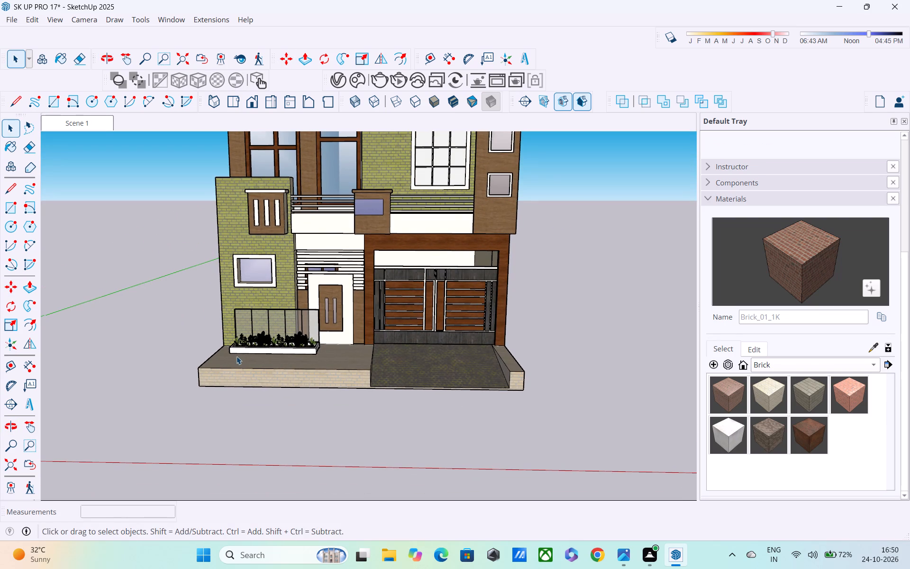
left_click(244, 350)
key("m")
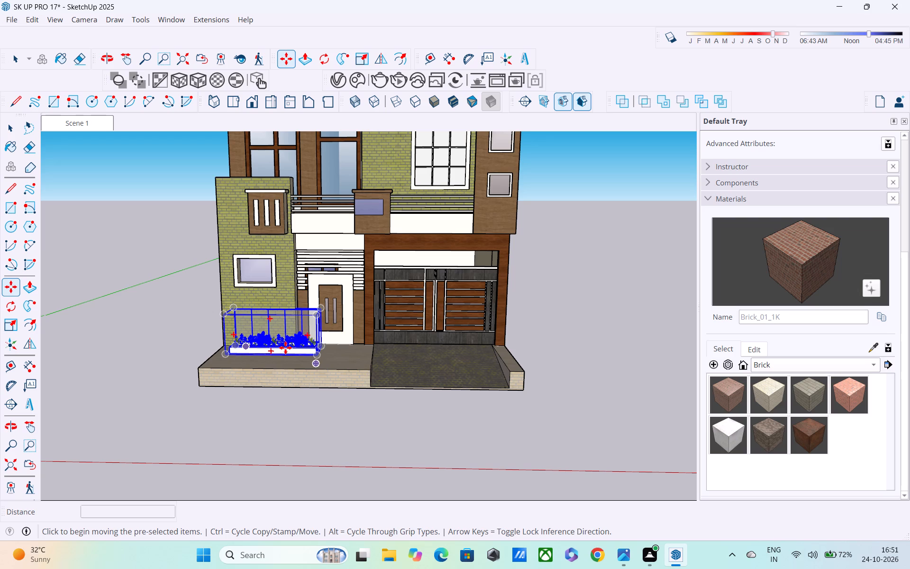
left_click(315, 354)
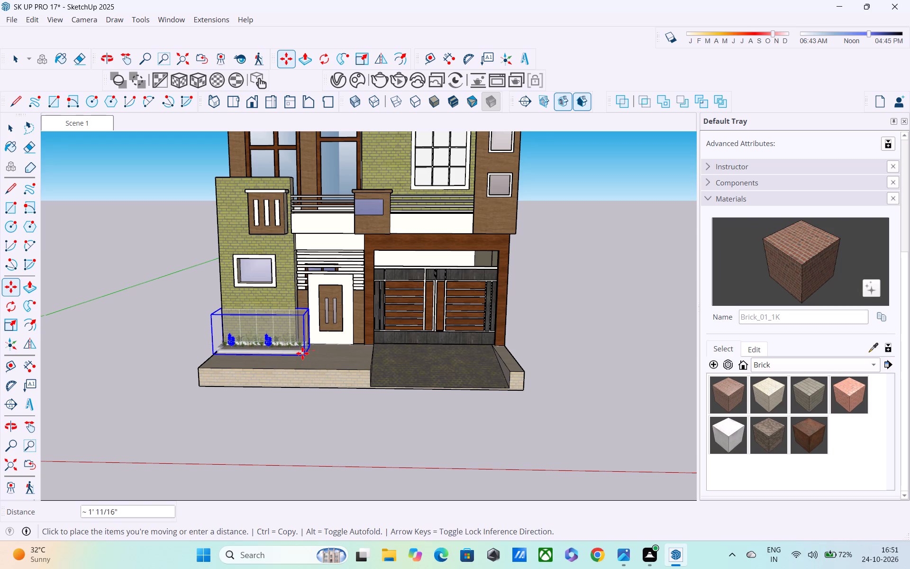
middle_click_drag(313, 367, 534, 364)
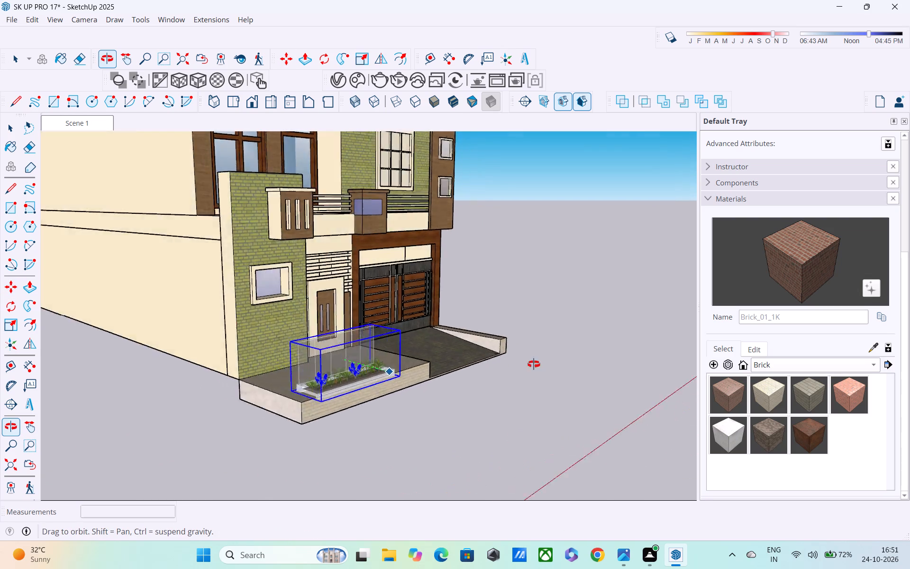
middle_click_drag(534, 364, 587, 351)
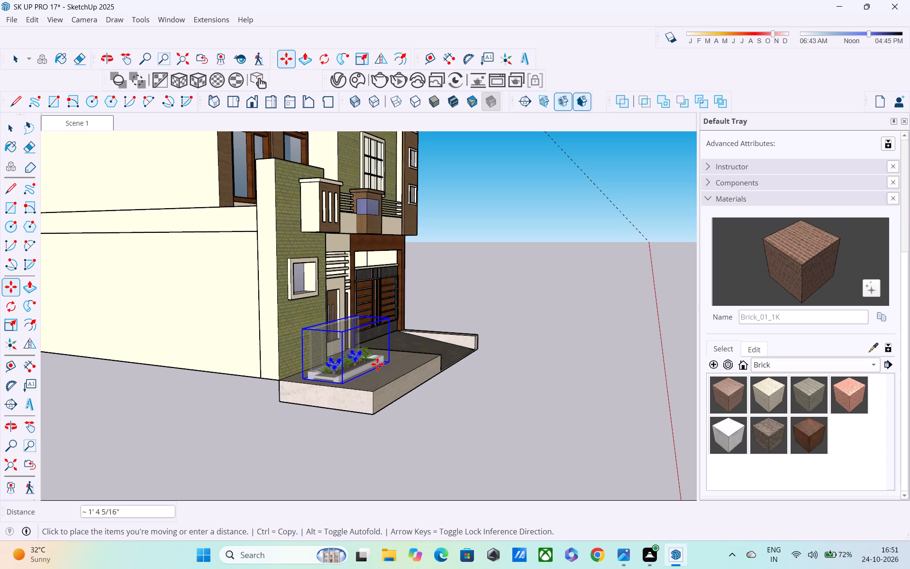
left_click(377, 364)
middle_click_drag(411, 358, 337, 366)
key("space")
middle_click_drag(524, 266, 402, 290)
left_click(500, 274)
Open the plant box on the entrance platform for editing.
middle_click_drag(510, 282, 509, 282)
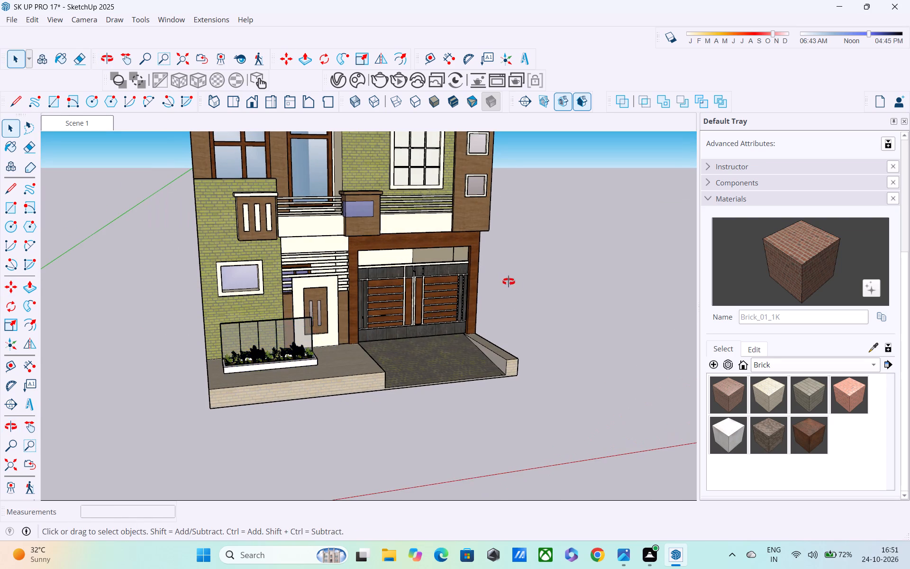
middle_click_drag(509, 282, 444, 265)
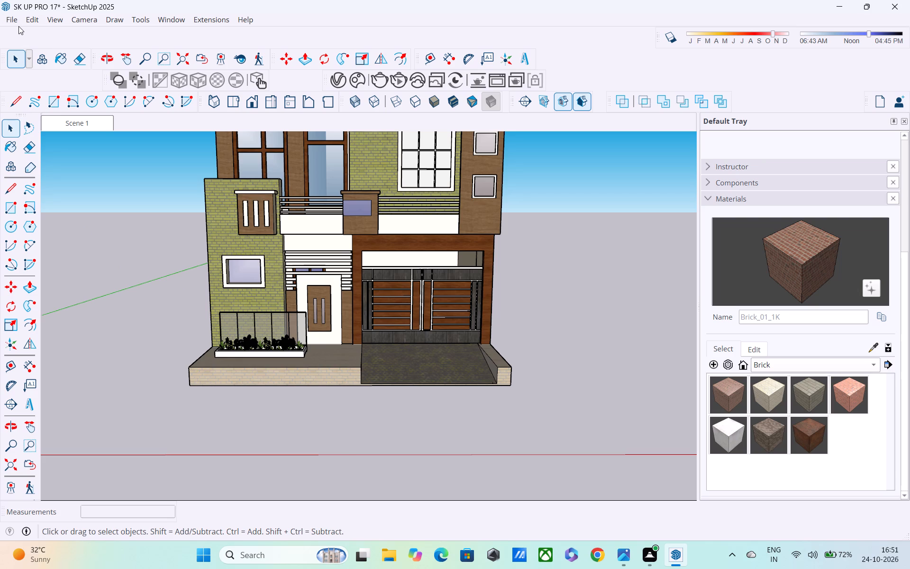
scroll(279, 286, "up", 6)
middle_click_drag(264, 351, 267, 374)
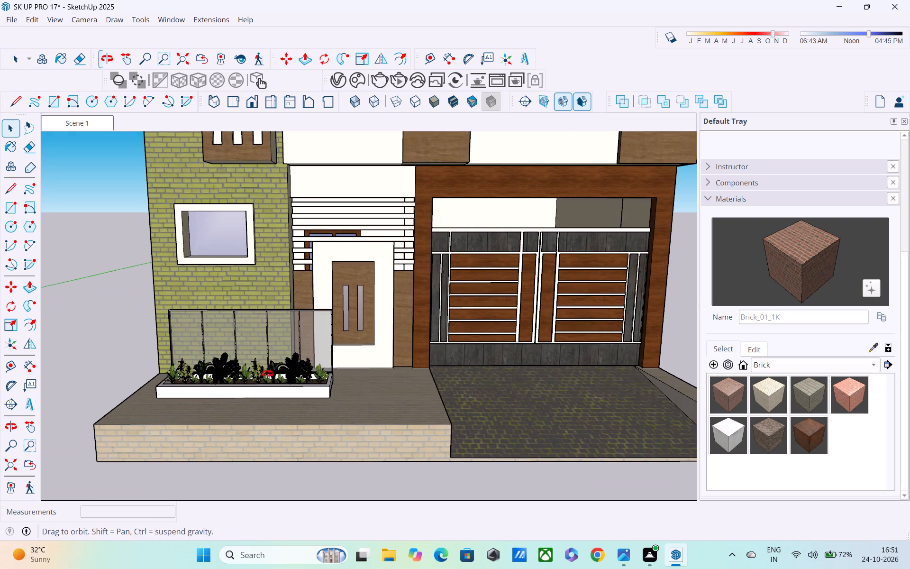
middle_click_drag(267, 374, 273, 391)
scroll(281, 388, "up", 4)
left_click(300, 383)
double_click(300, 383)
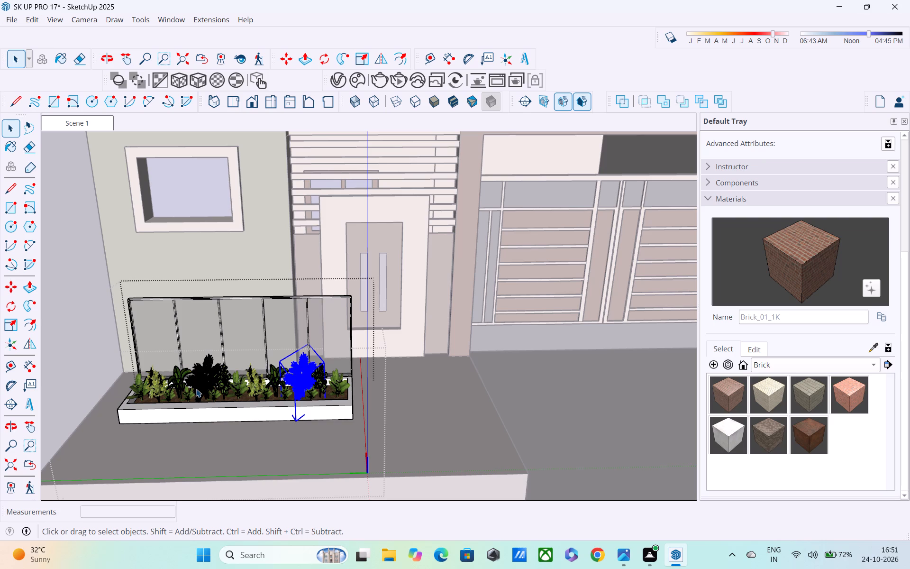
double_click(207, 380, "shift")
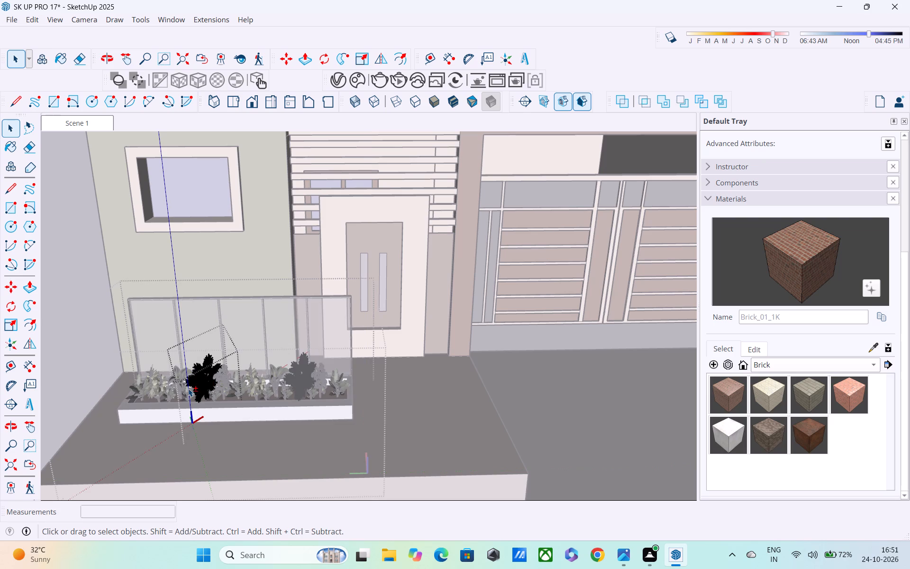
left_click(63, 341)
Move the row of larger plants out of the plant box, about 13' 7" up to the balcony railing above the entrance door.
left_click(148, 385, "shift")
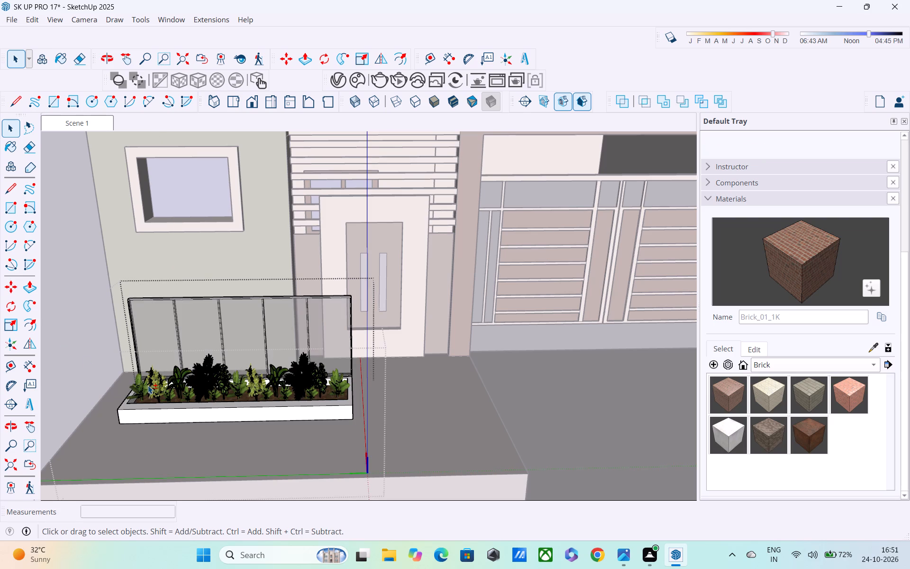
left_click(175, 383, "shift")
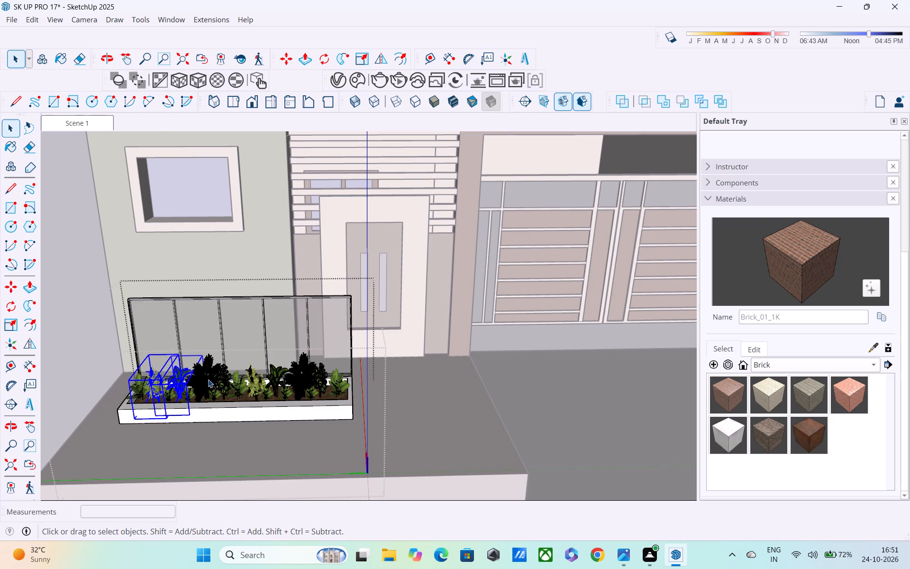
left_click(208, 379)
left_click(243, 382)
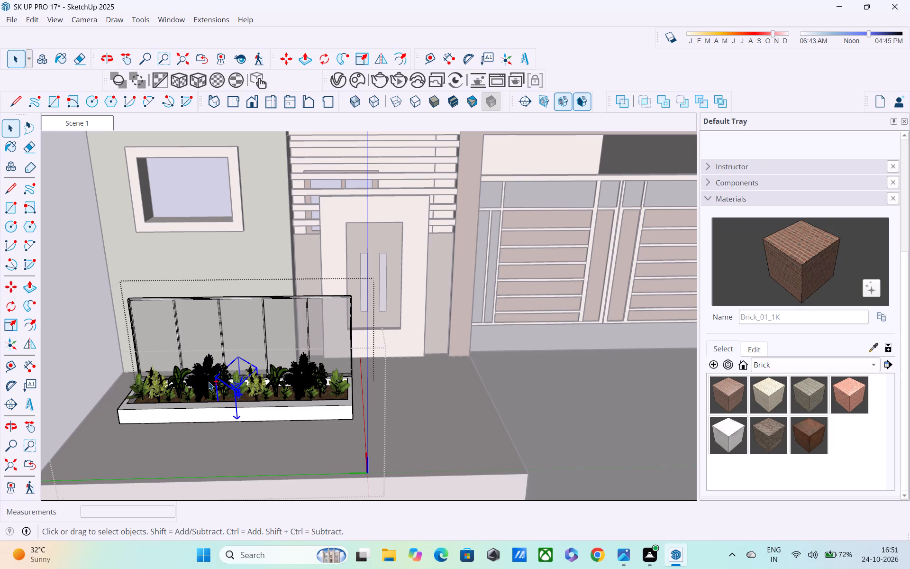
left_click(209, 382, "shift")
left_click(180, 382, "shift")
left_click(150, 384, "shift")
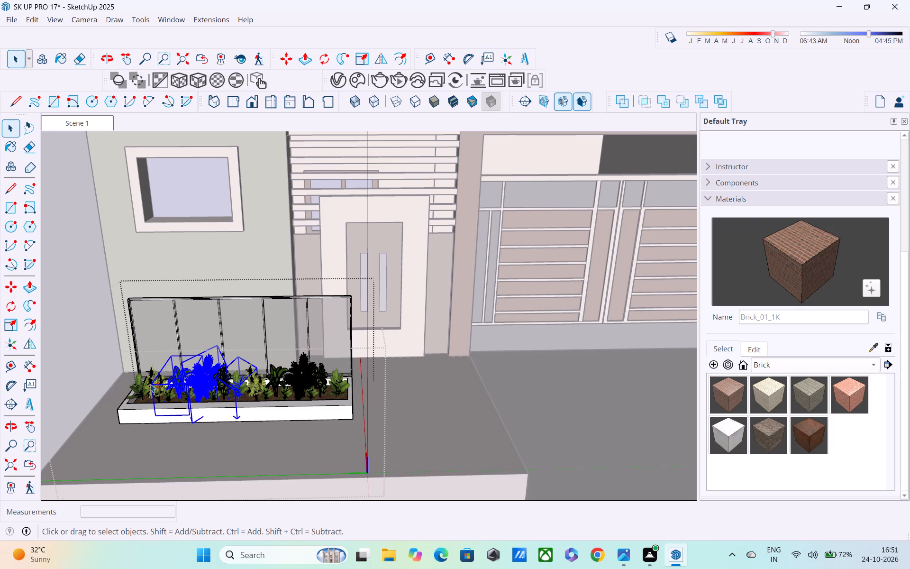
left_click(252, 382, "shift")
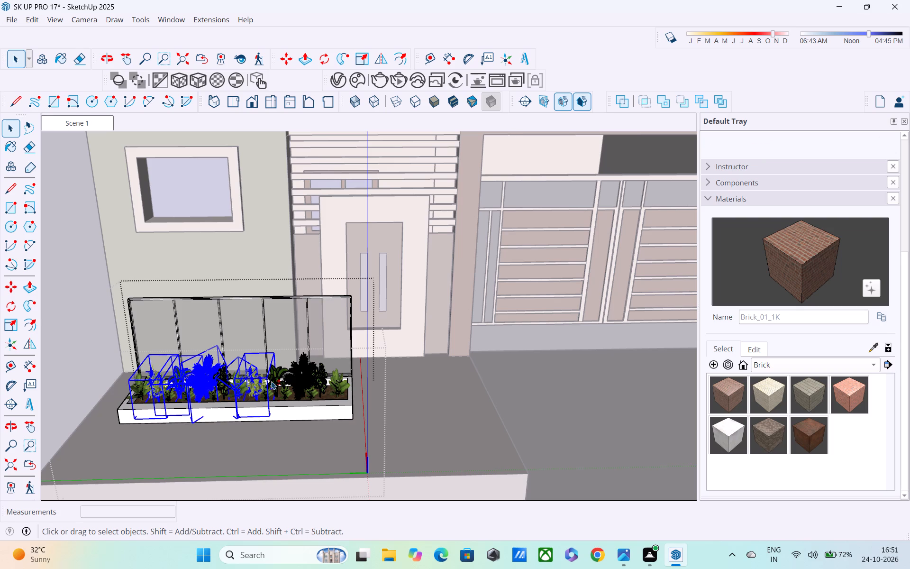
left_click(274, 379, "shift")
left_click(309, 376, "shift")
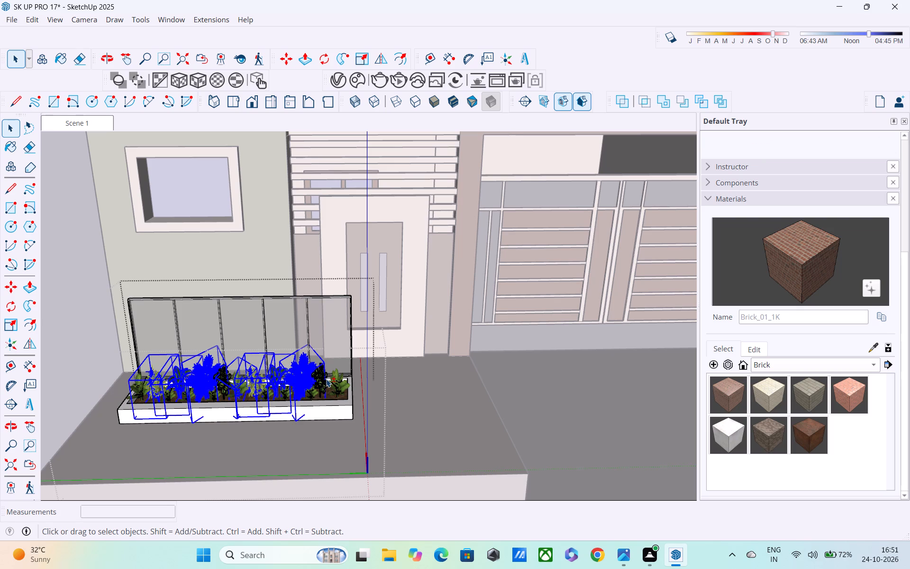
left_click(326, 379, "shift")
left_click(338, 379, "shift")
key("m")
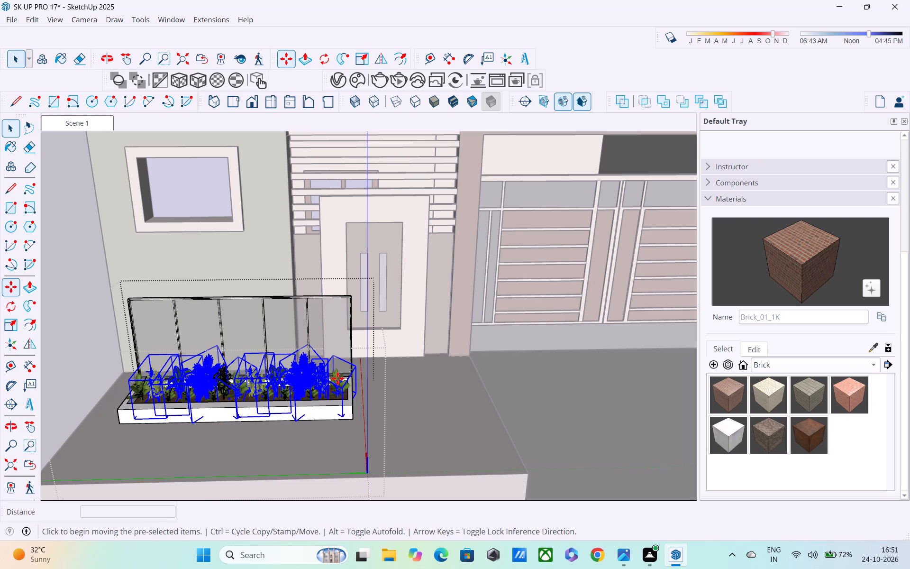
left_click(138, 401)
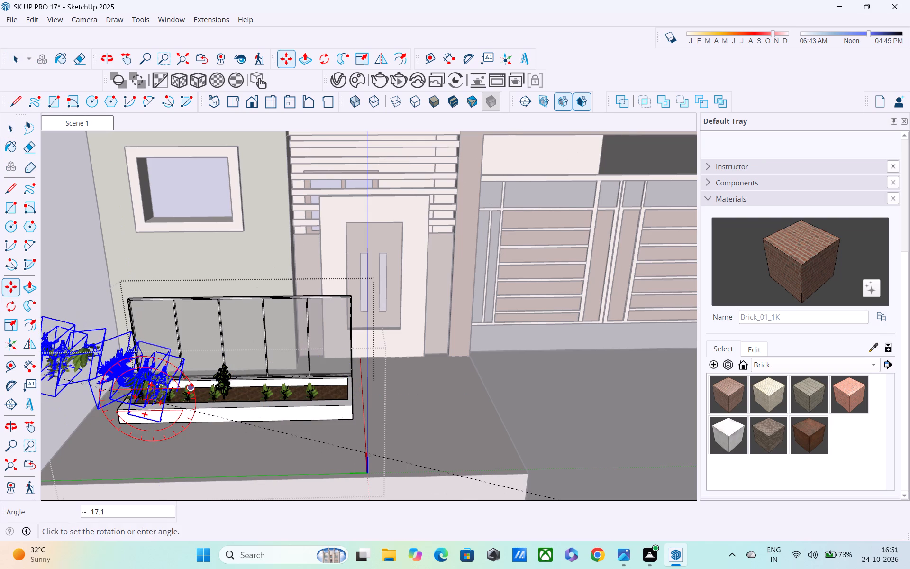
key("Escape")
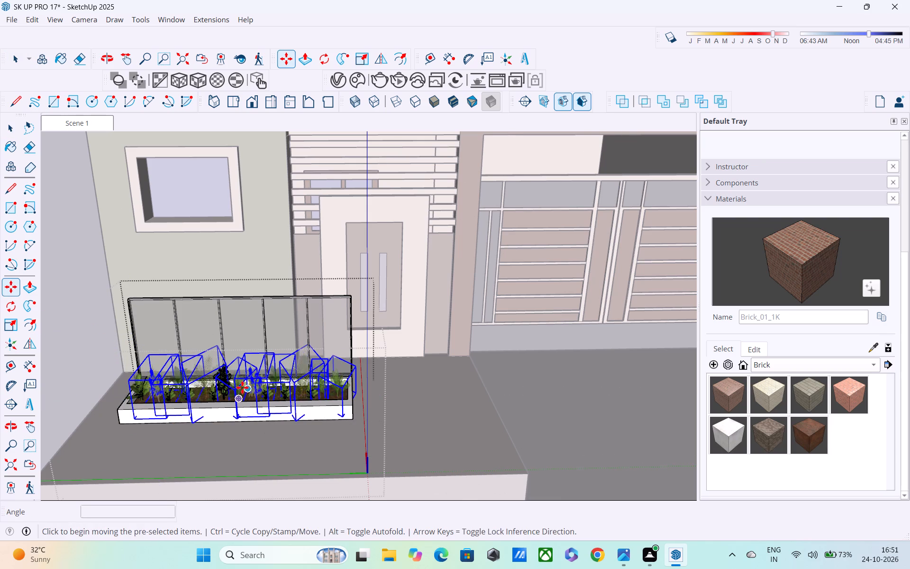
left_click(217, 386)
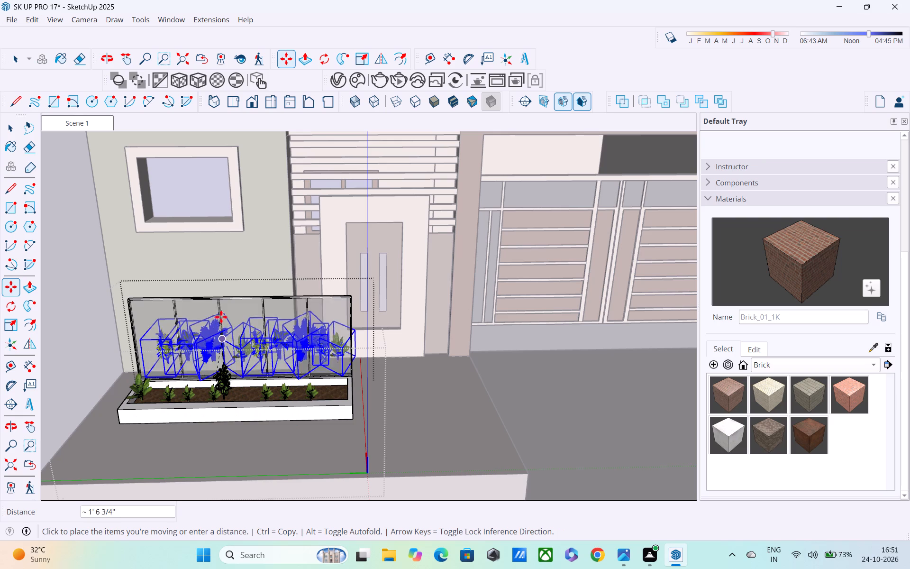
middle_click_drag(318, 268, 224, 450, "shift")
middle_click_drag(347, 322, 351, 432)
middle_click_drag(293, 343, 300, 431)
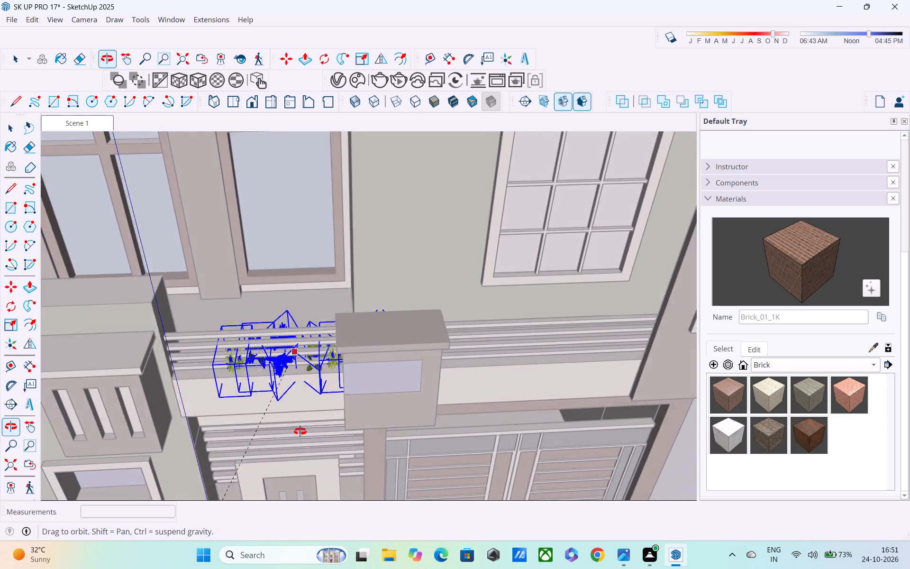
middle_click_drag(300, 431, 285, 439)
middle_click_drag(272, 327, 297, 420)
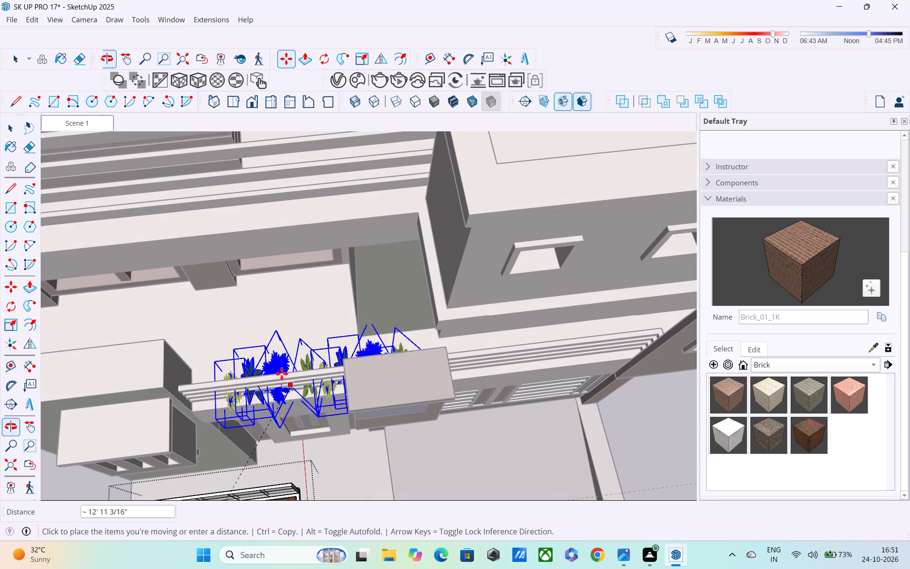
middle_click_drag(282, 363, 282, 262)
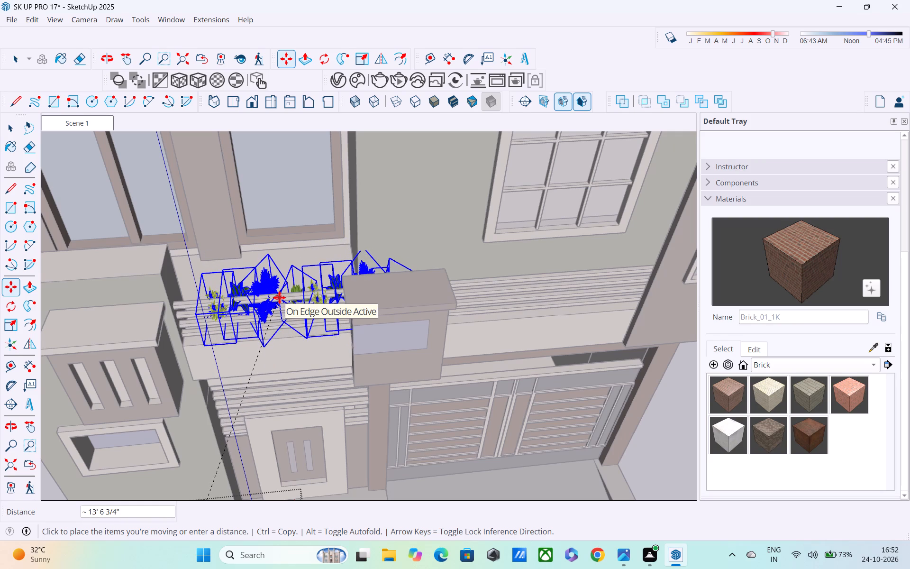
left_click(280, 295)
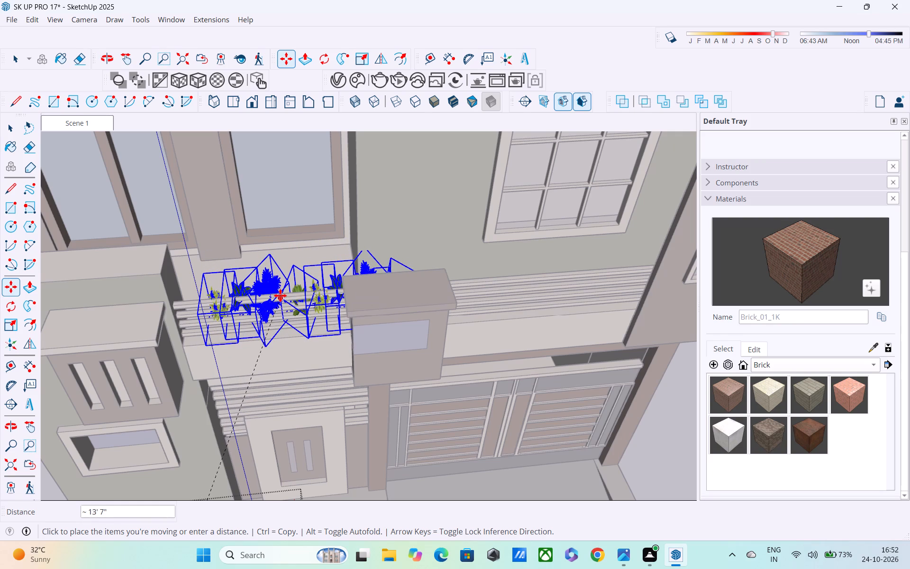
Copy the balcony plants about 7' 8" along the railing to the balcony section above the garage gate.
middle_click_drag(429, 289, 375, 249)
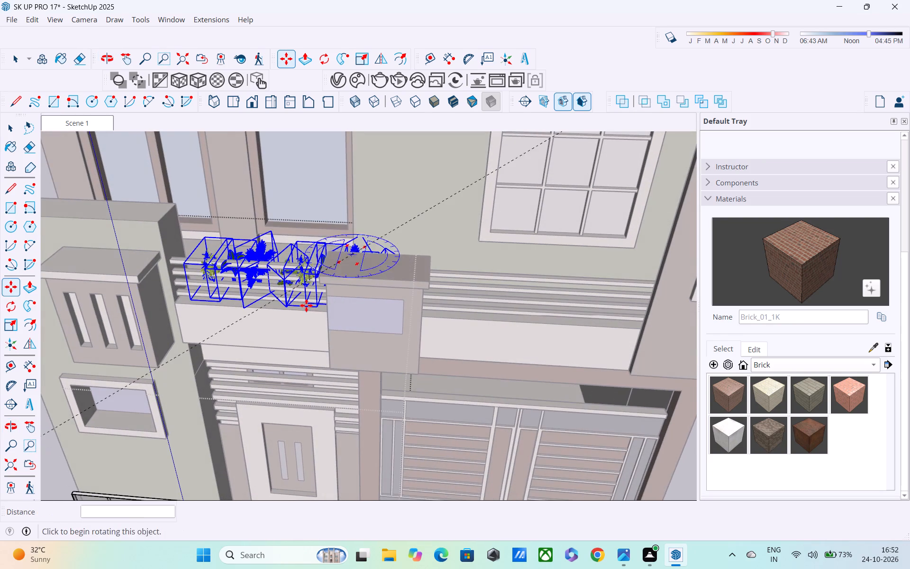
key("m")
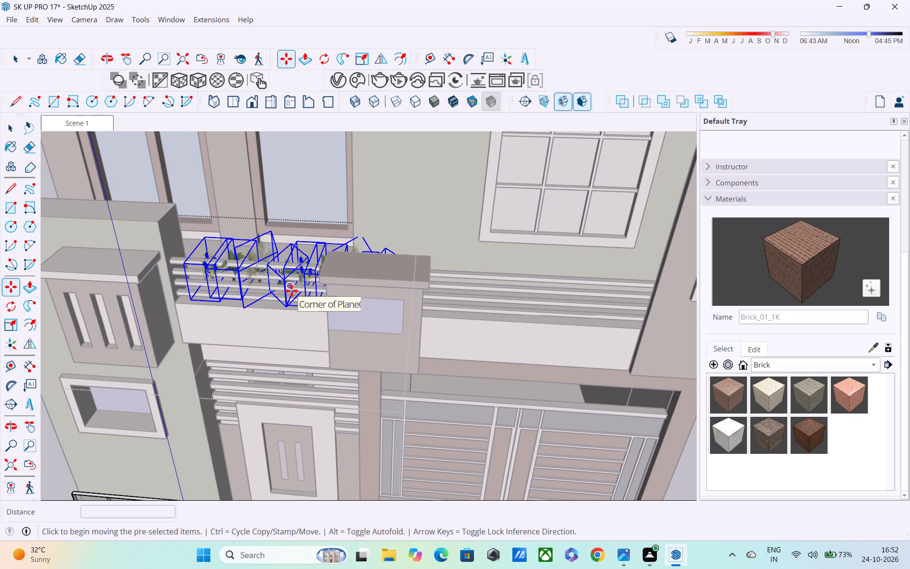
left_click(292, 290)
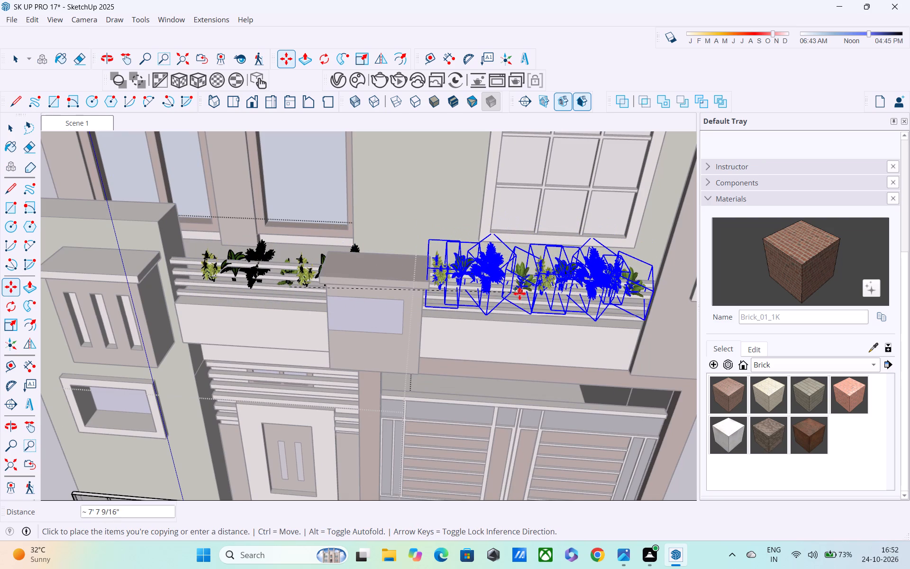
left_click_drag(519, 294, 514, 264)
middle_click_drag(520, 291, 514, 264)
middle_click_drag(514, 267, 503, 251)
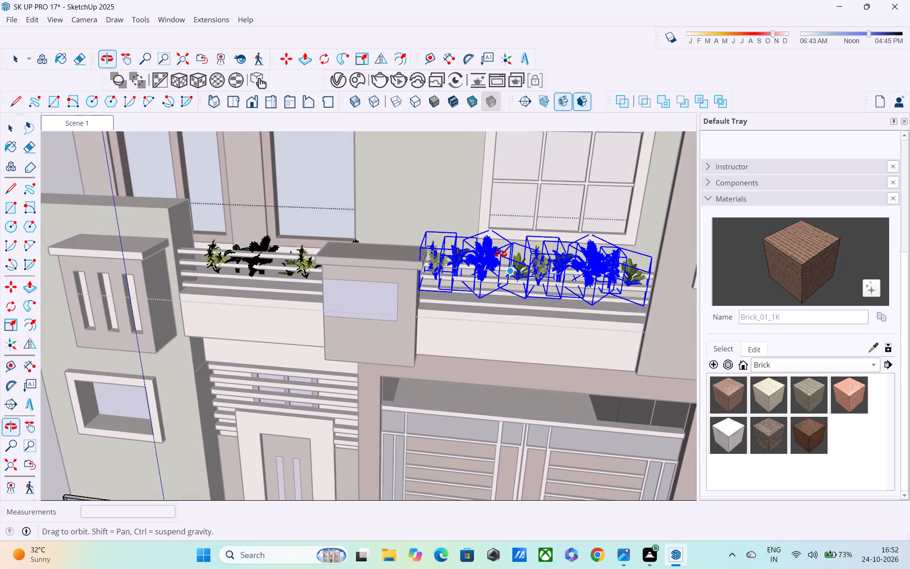
Move the copied plants back behind the railing above the garage gate.
left_click(504, 275)
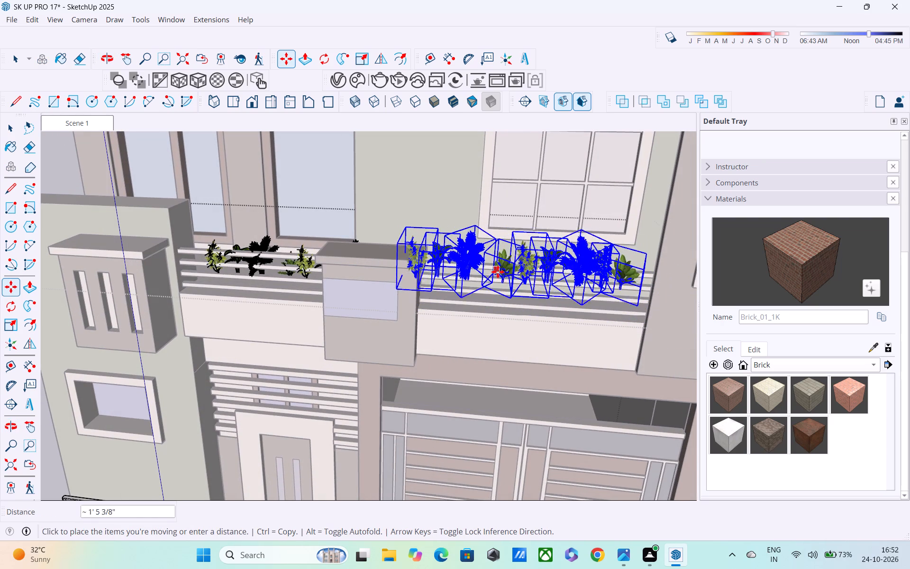
middle_click_drag(498, 273, 328, 331)
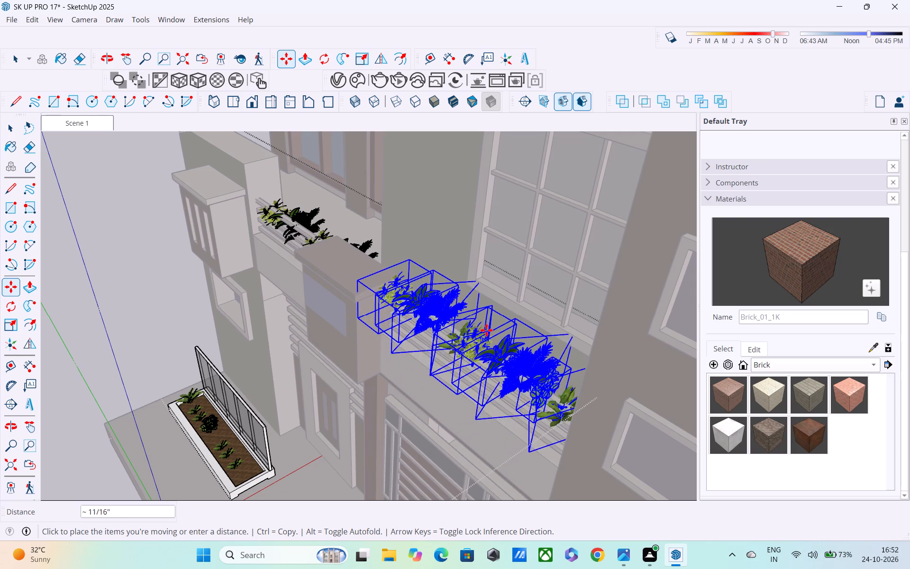
middle_click_drag(488, 330, 555, 221)
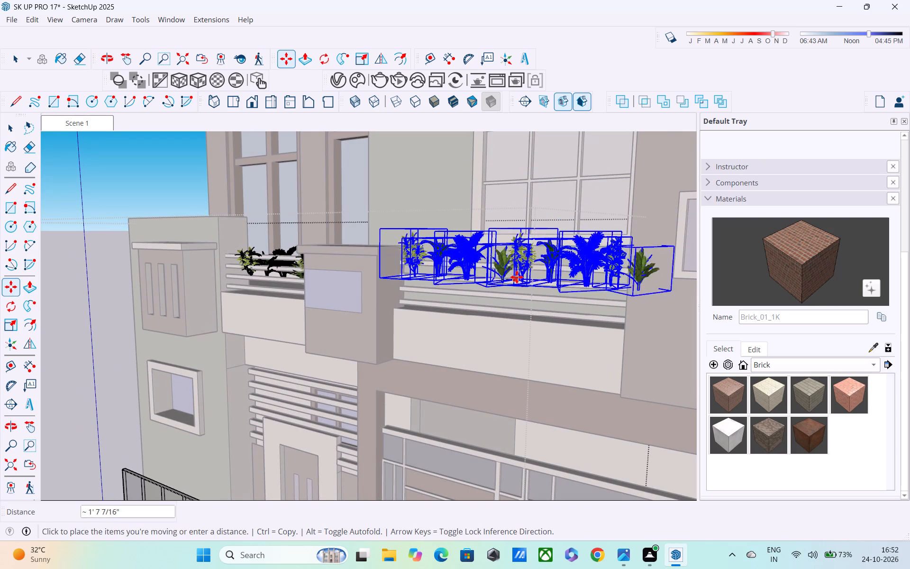
left_click(517, 277)
scroll(495, 309, "down", 1)
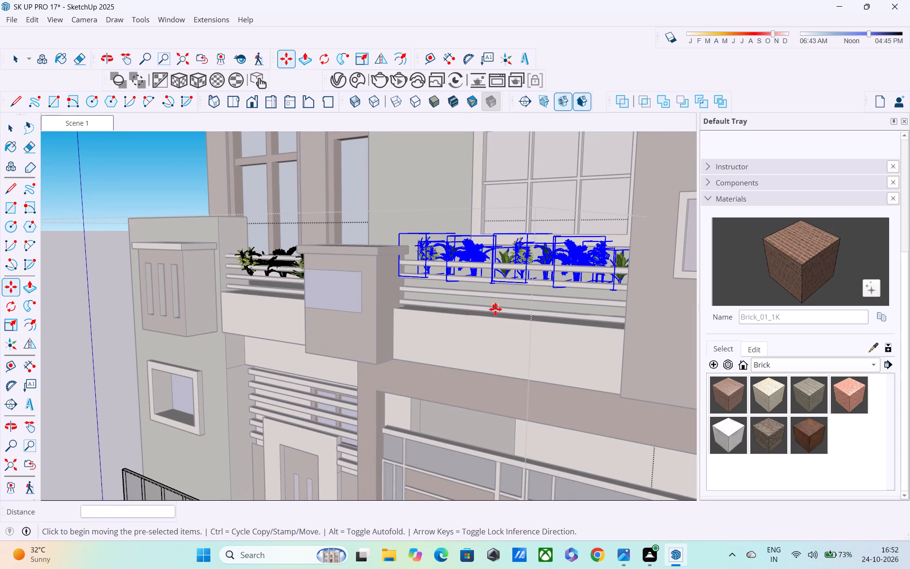
scroll(495, 309, "down", 1)
middle_click_drag(494, 313, 628, 387)
scroll(639, 324, "down", 1)
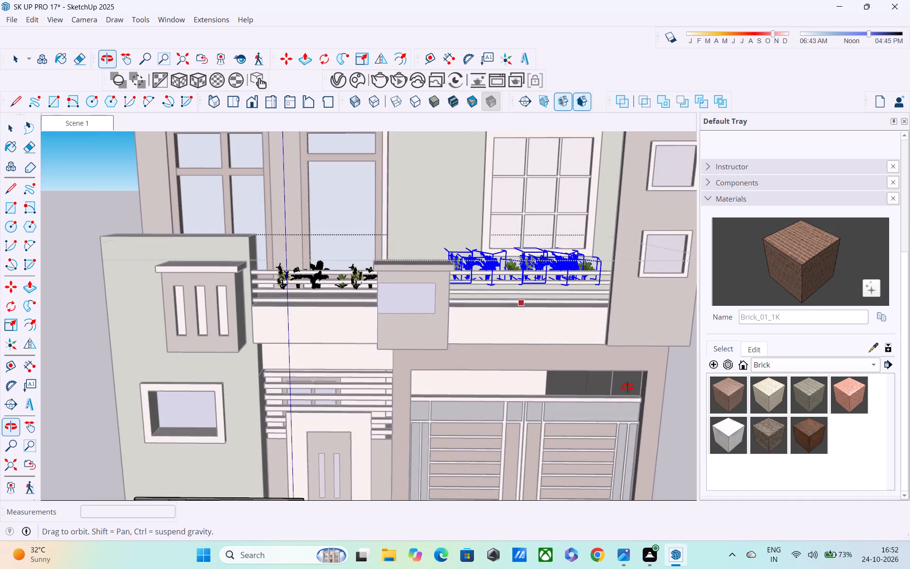
middle_click_drag(628, 387, 513, 430)
Shift the copied plants about 1' towards the front of the balcony railing above the garage gate.
left_click(507, 312)
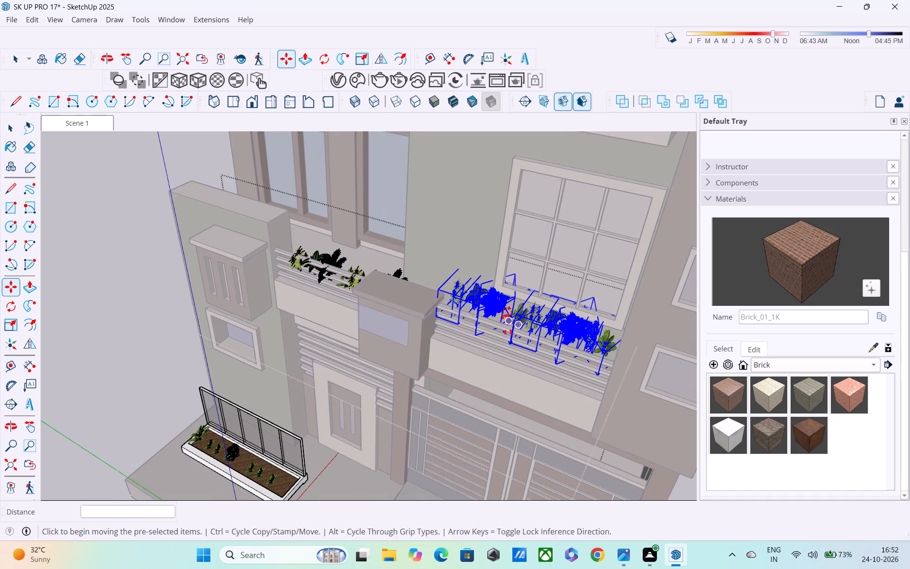
key("Escape")
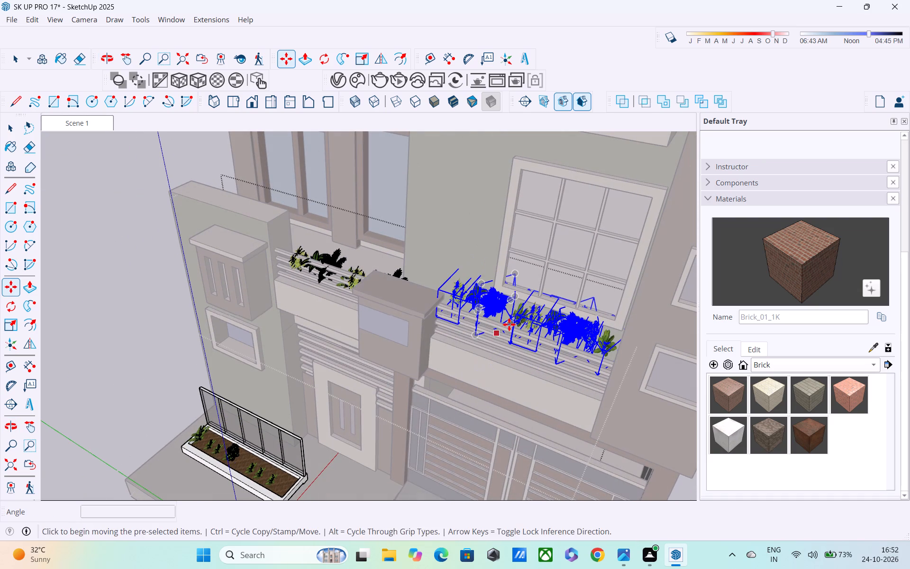
left_click(513, 320)
left_click(504, 338)
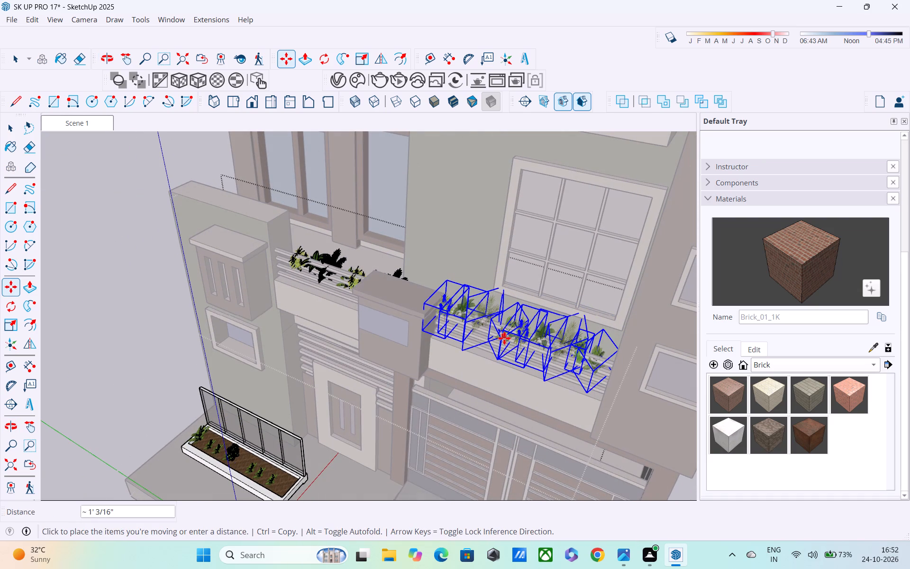
middle_click_drag(506, 349, 532, 297)
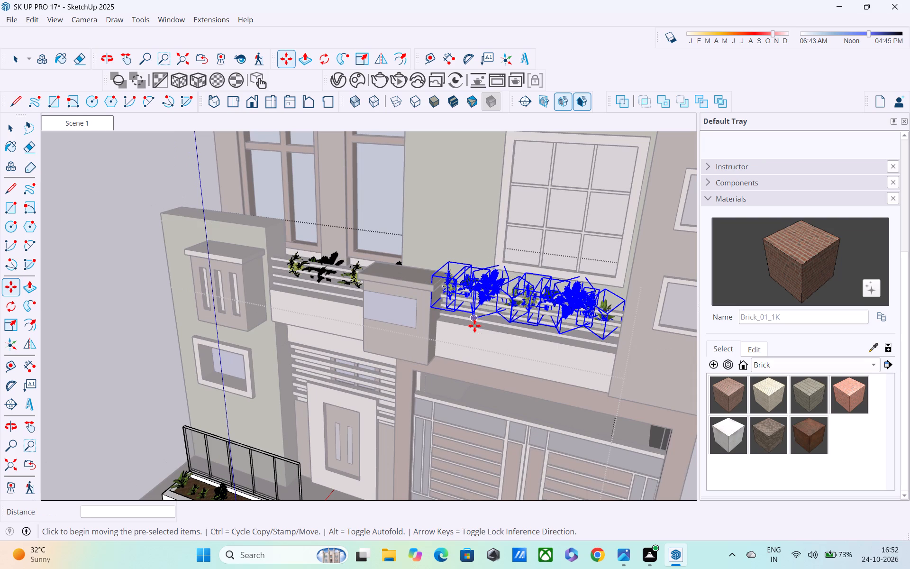
key("Escape")
Deselect the plants and close the plant box's editing context.
middle_click_drag(439, 323, 471, 281)
key("space")
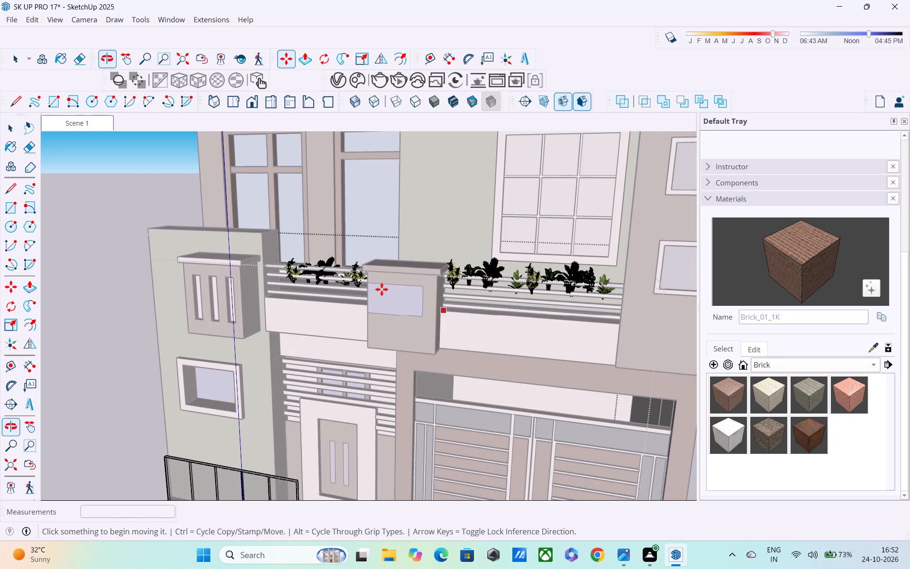
left_click(85, 276)
middle_click_drag(300, 277, 360, 254)
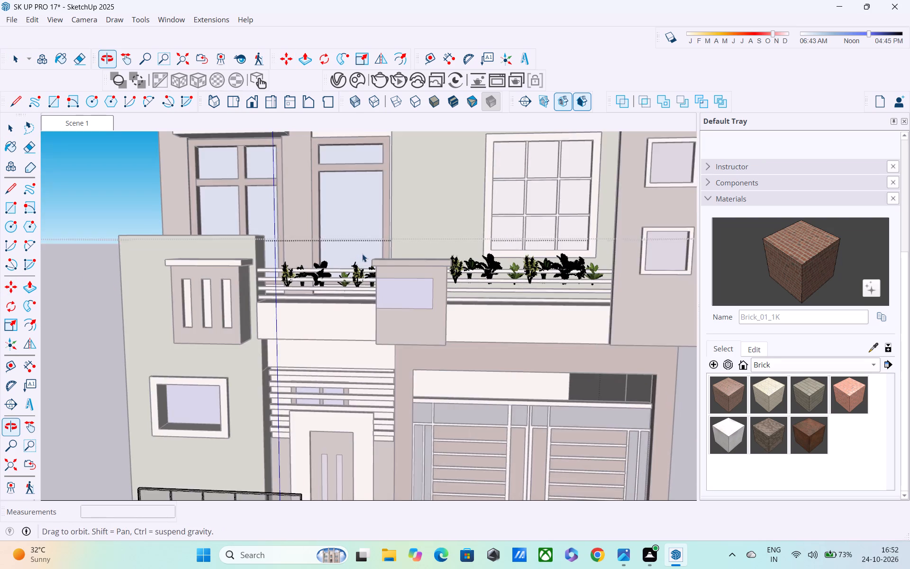
scroll(362, 254, "down", 2)
left_click(159, 279)
double_click(139, 284)
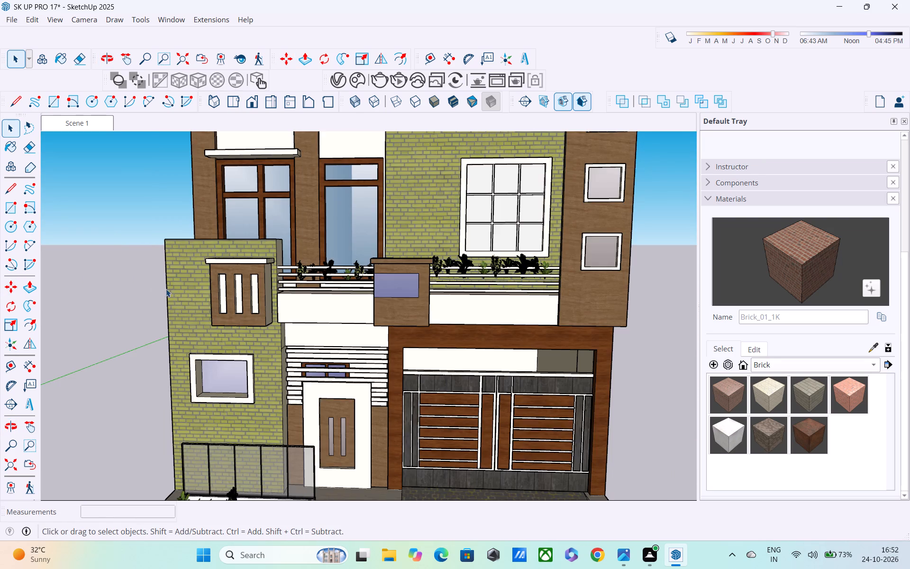
Examine the balcony plants and the whole front façade from several angles and distances.
scroll(174, 293, "down", 3)
middle_click_drag(353, 298, 384, 334)
left_click(524, 230)
middle_click_drag(501, 249, 485, 242)
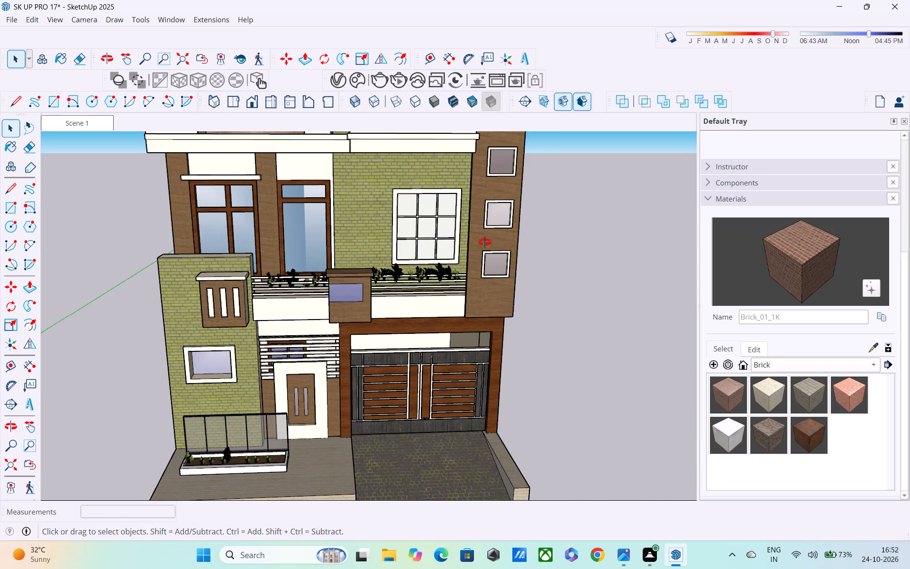
middle_click_drag(485, 242, 418, 213)
scroll(413, 262, "up", 8)
middle_click_drag(417, 287, 422, 308)
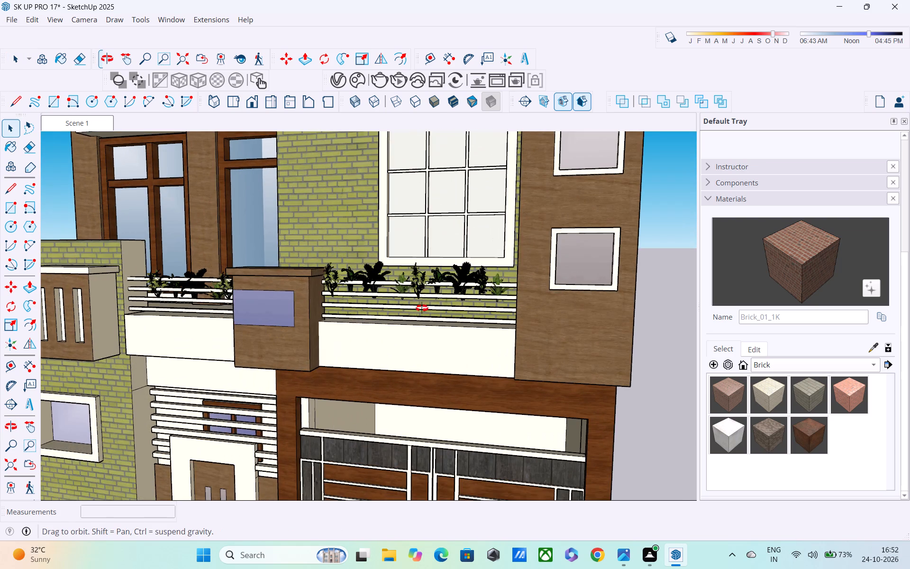
middle_click_drag(422, 308, 486, 265)
scroll(489, 263, "down", 9)
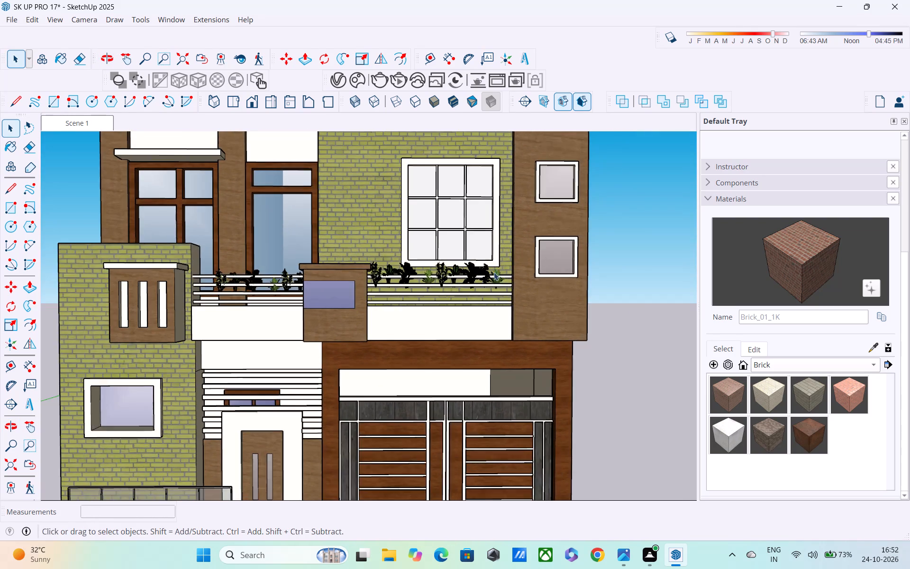
middle_click_drag(447, 308, 447, 320, "shift")
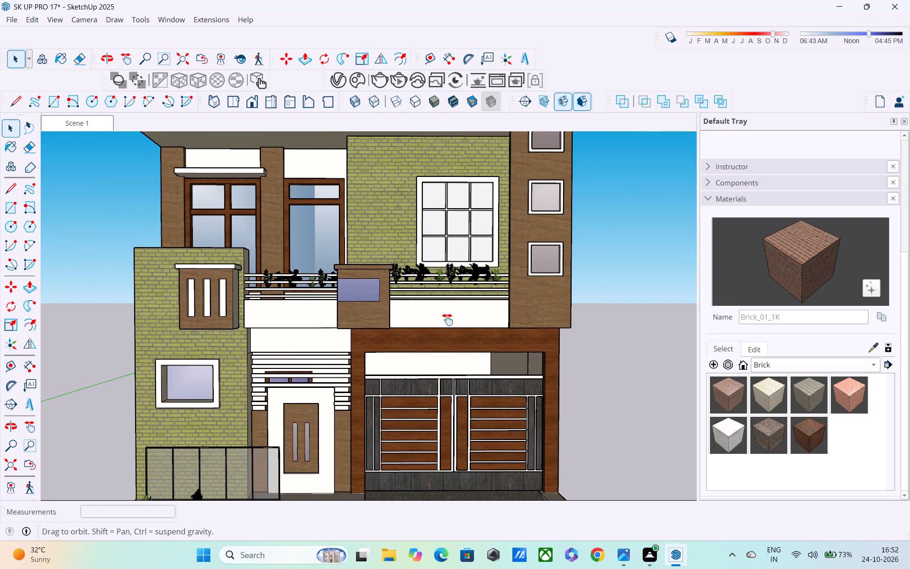
middle_click_drag(447, 320, 449, 341, "shift")
scroll(449, 338, "down", 4)
middle_click_drag(449, 340, 441, 329)
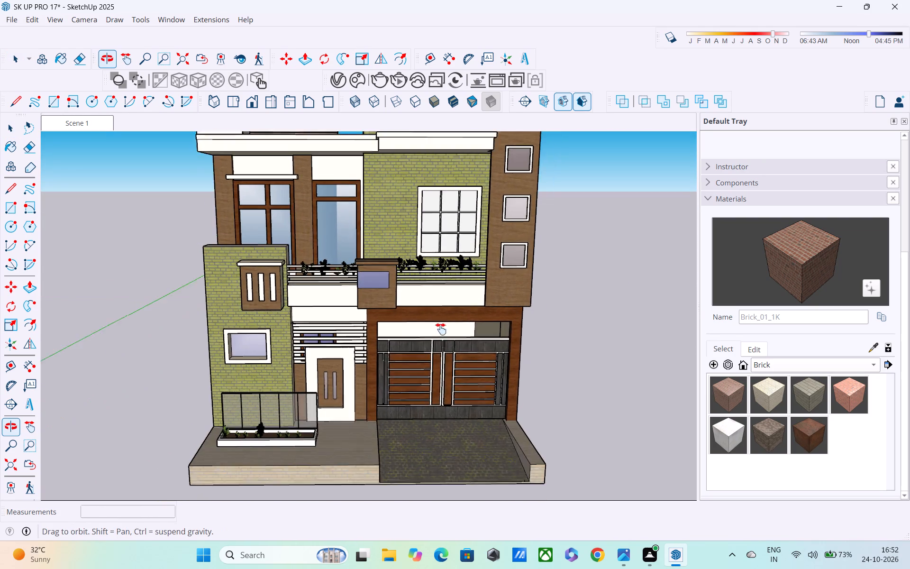
middle_click_drag(441, 329, 437, 314)
middle_click_drag(433, 323, 482, 390)
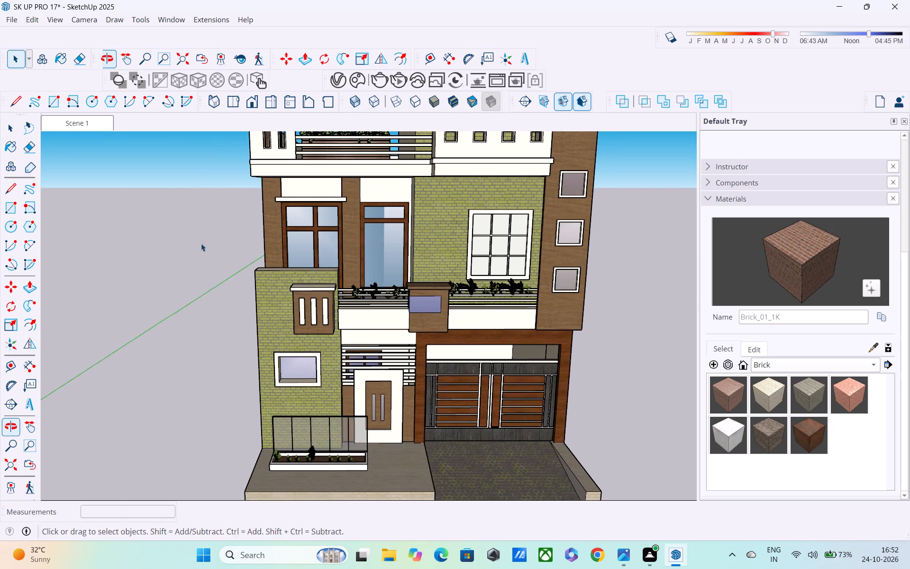
Import the SketchUp file named plants from the Downloads folder.
left_click(9, 22)
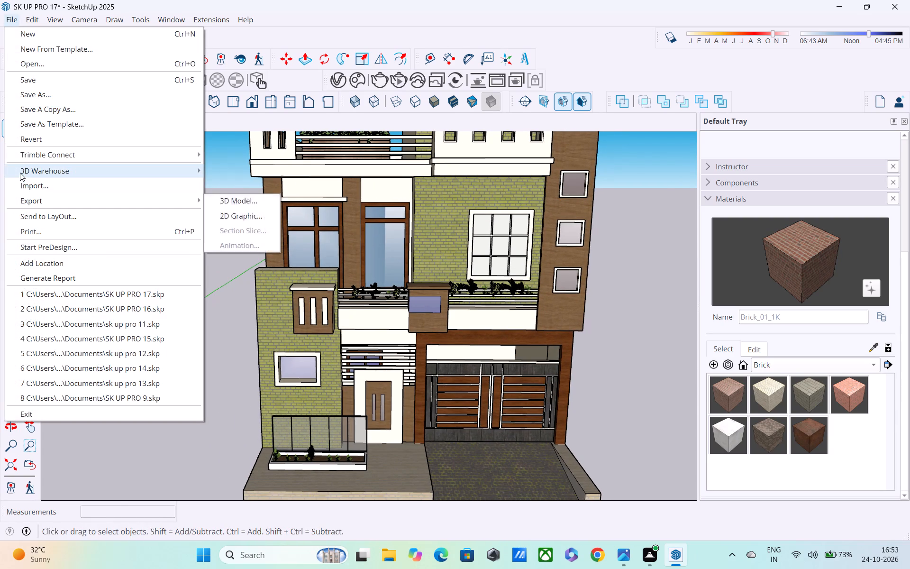
left_click(30, 184)
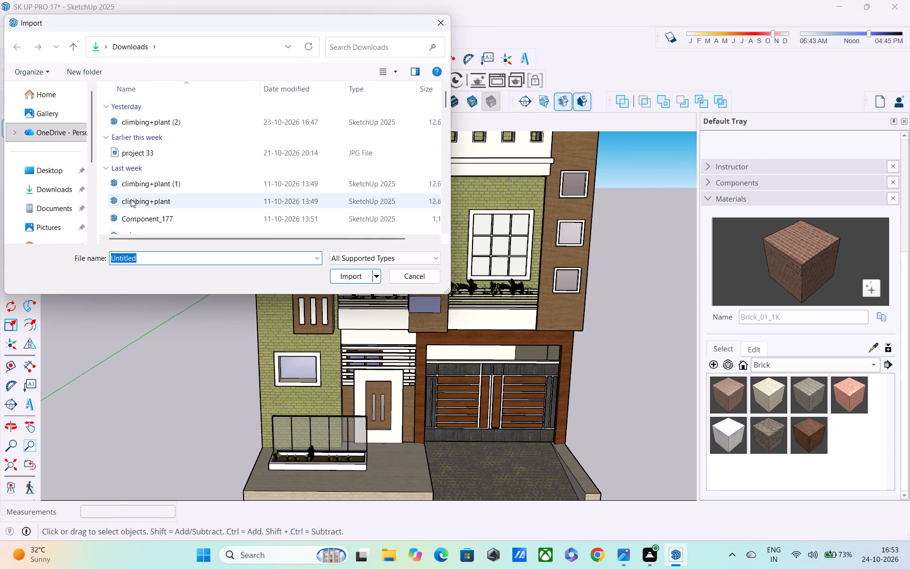
scroll(131, 199, "down", 1)
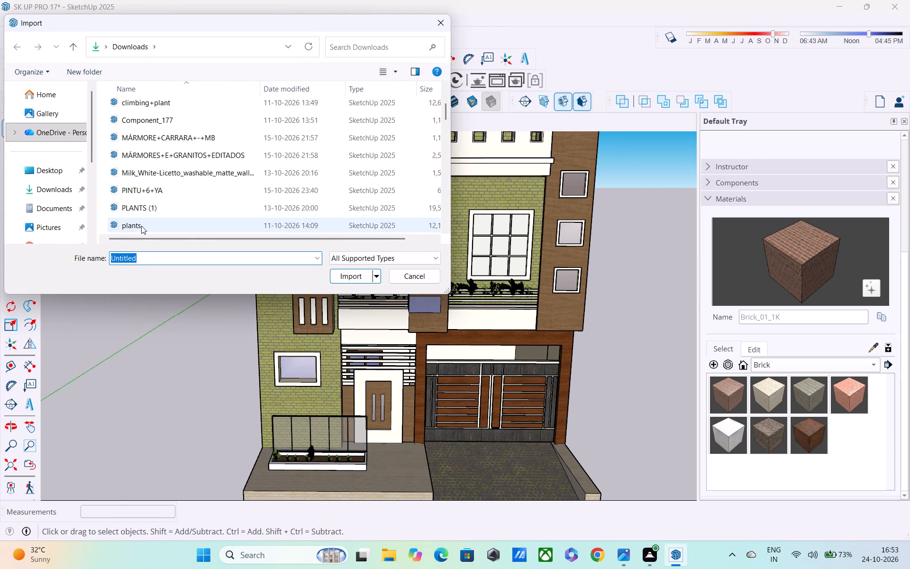
left_click(141, 226)
left_click(339, 272)
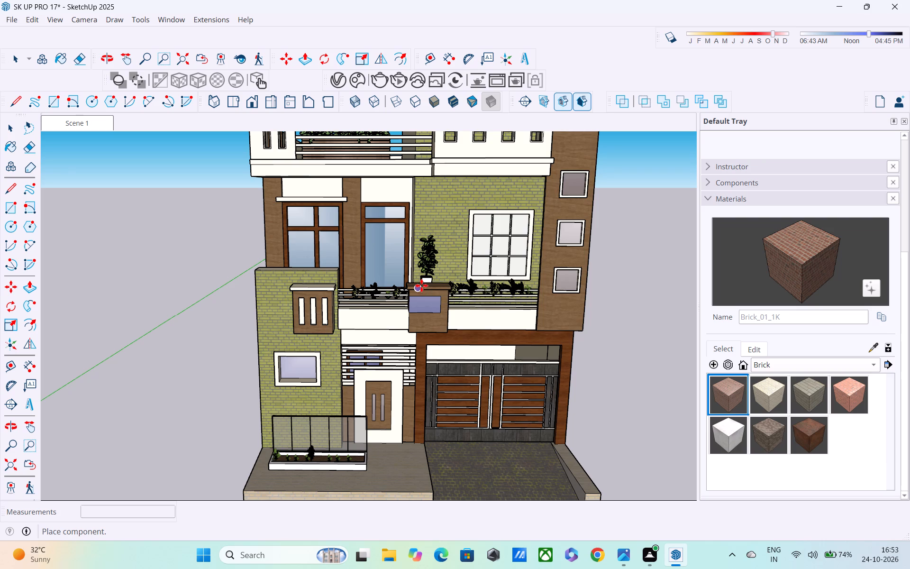
Place the imported potted plant on top of the wood-clad box between the two first-floor balcony railings and deselect it.
middle_click_drag(421, 286, 552, 360)
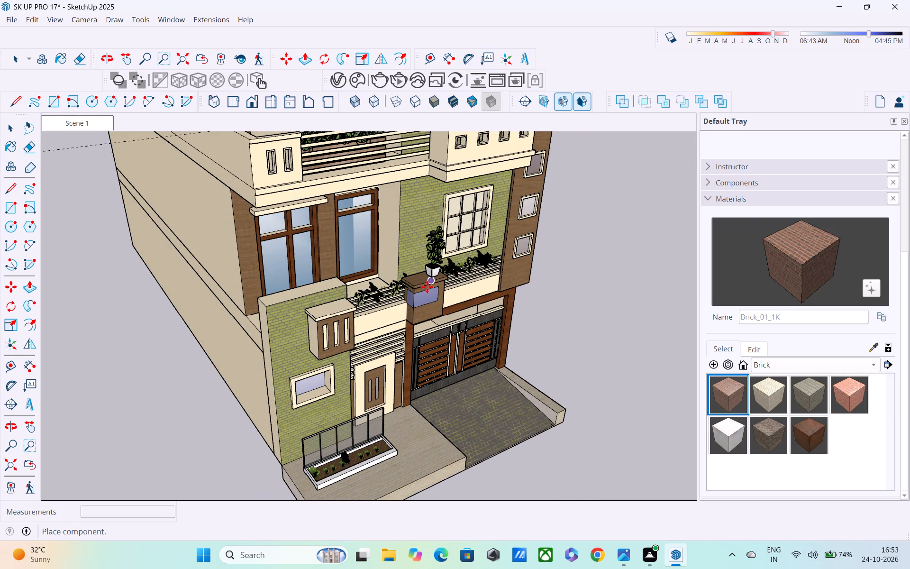
scroll(424, 288, "up", 4)
middle_click_drag(424, 288, 526, 330)
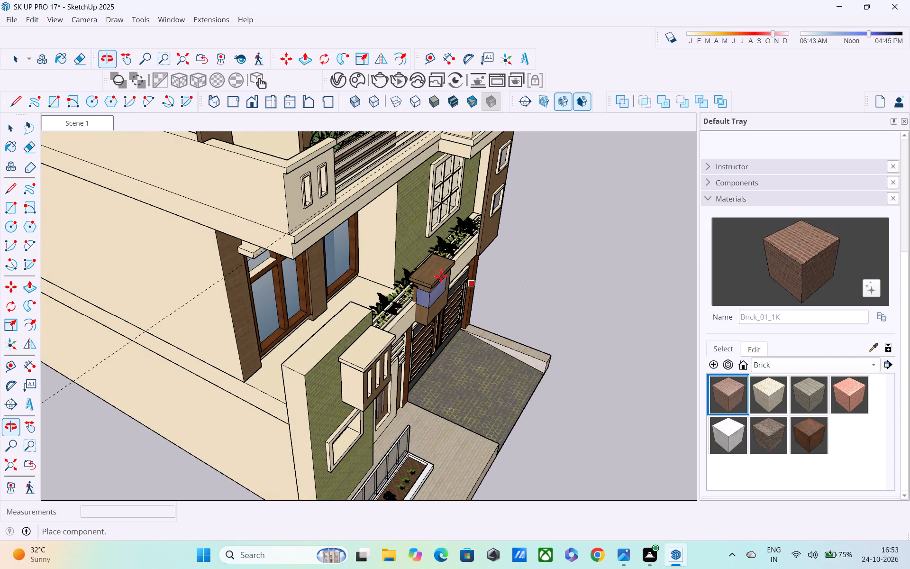
scroll(437, 276, "up", 6)
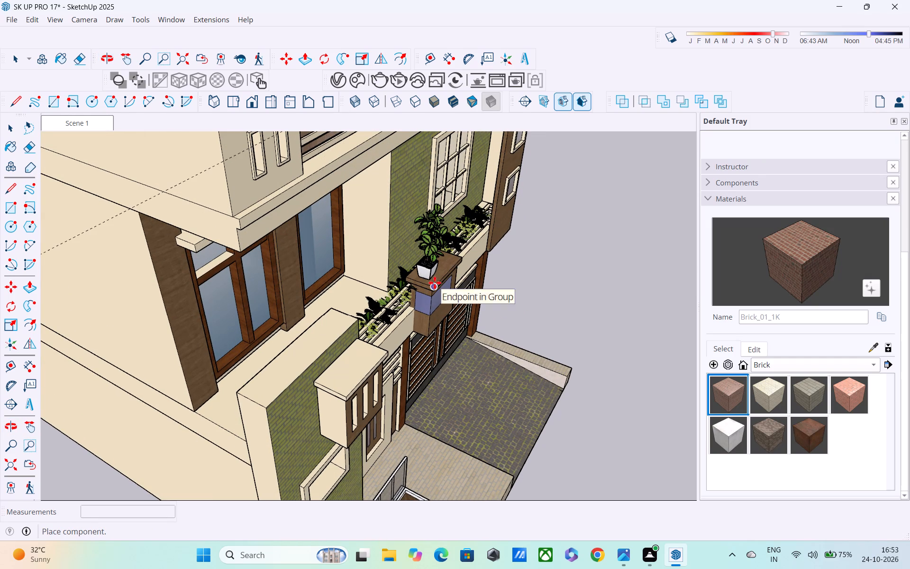
left_click(435, 283)
middle_click_drag(434, 282, 287, 217)
scroll(286, 216, "down", 4)
scroll(346, 226, "down", 4)
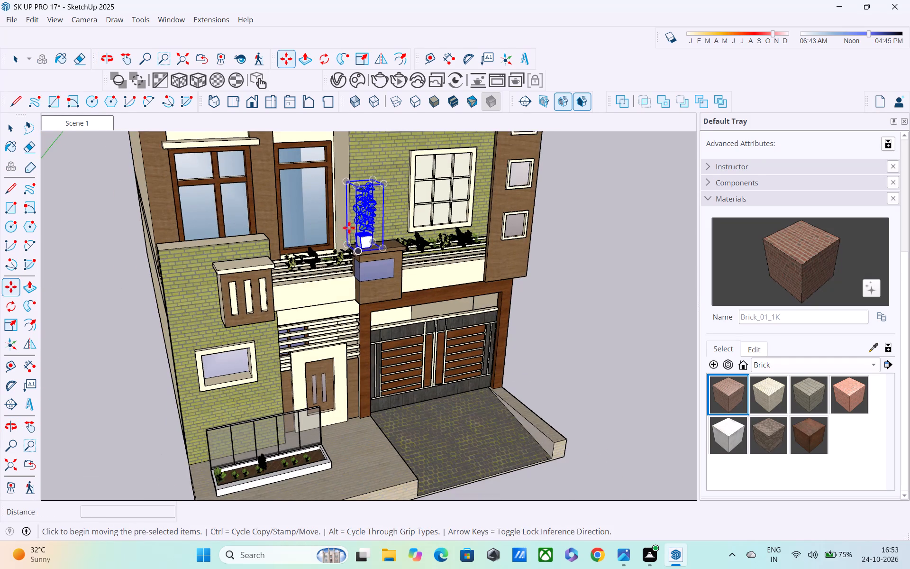
middle_click_drag(473, 223, 373, 194)
key("space")
left_click(616, 197)
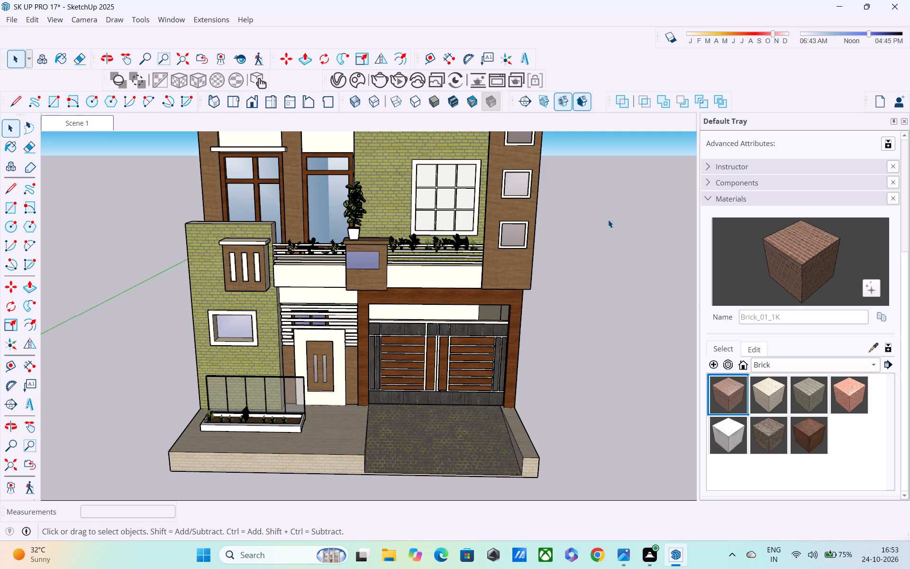
Import the SketchUp file named tree from the Downloads folder.
middle_click_drag(593, 236, 486, 221)
scroll(482, 222, "down", 3)
middle_click_drag(484, 224, 573, 222)
scroll(572, 221, "up", 1)
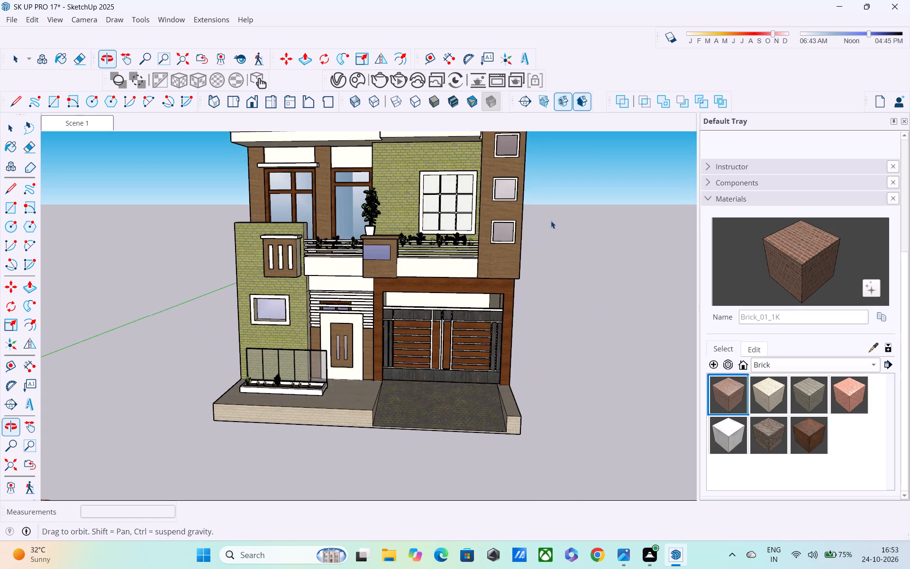
scroll(495, 220, "down", 5)
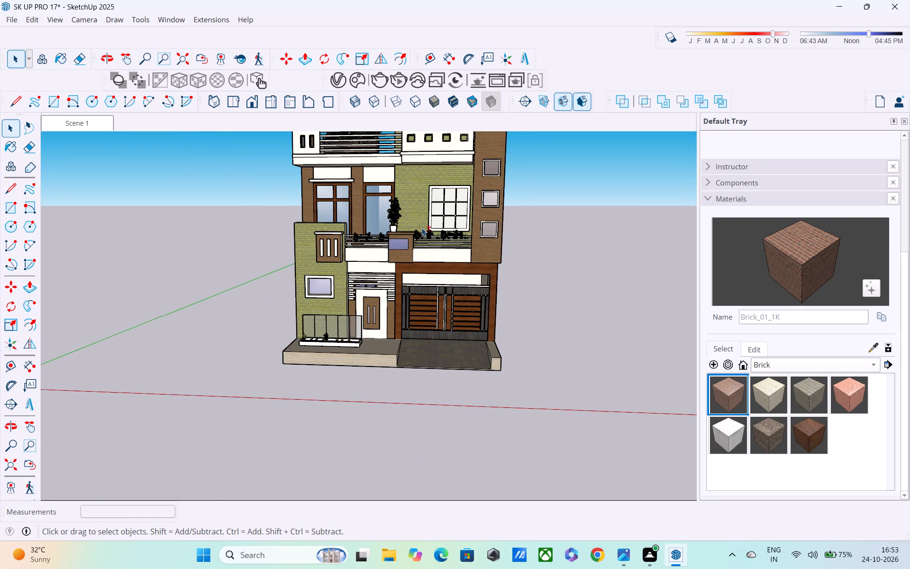
middle_click_drag(421, 229, 498, 285, "shift")
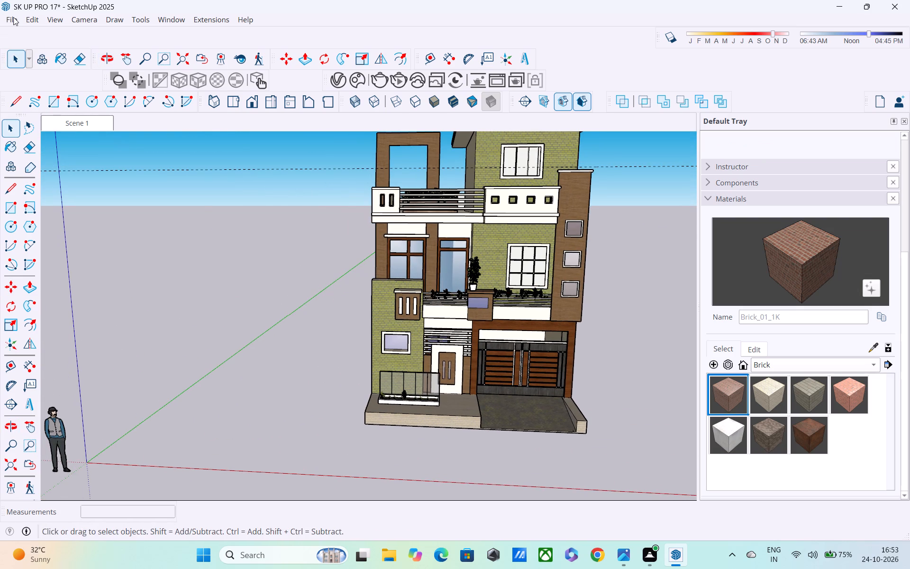
left_click(13, 17)
left_click(45, 180)
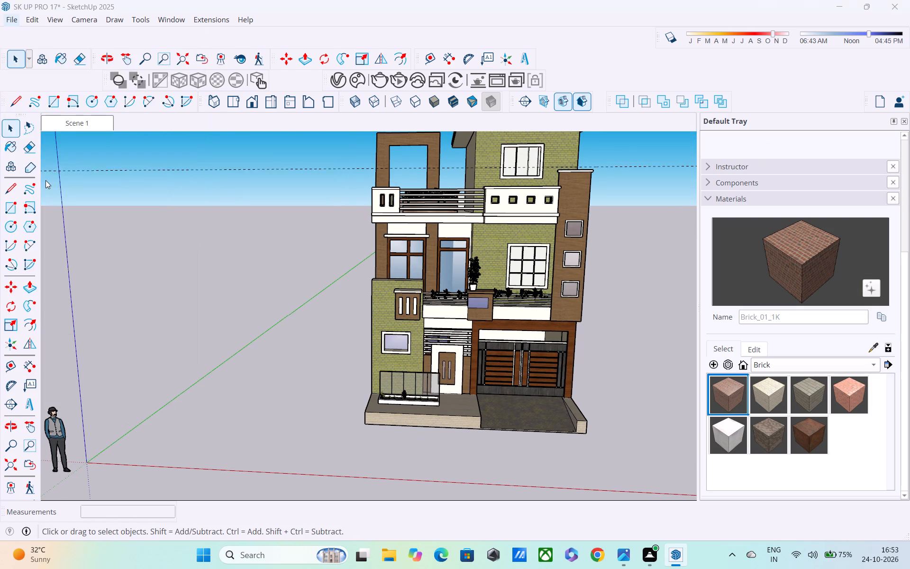
scroll(140, 190, "down", 1)
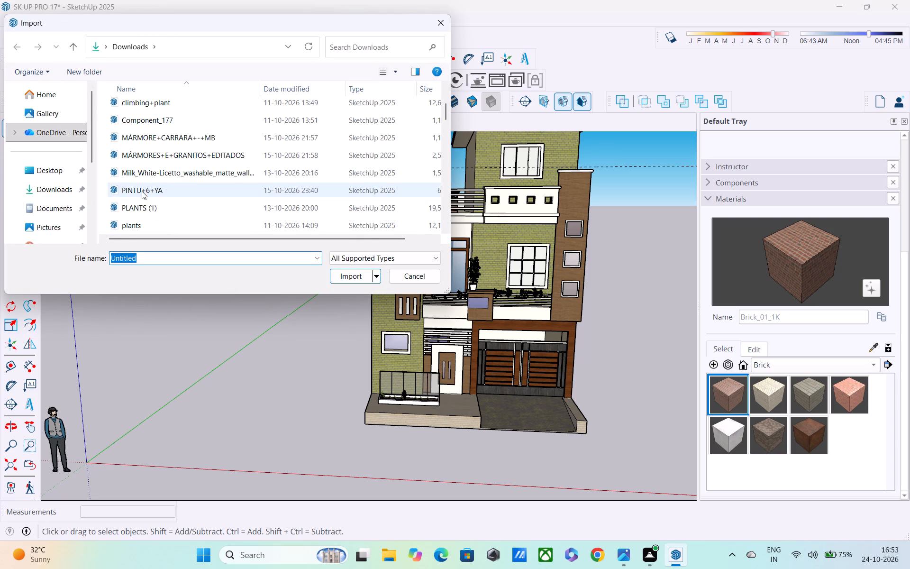
scroll(144, 197, "down", 1)
scroll(144, 197, "up", 1)
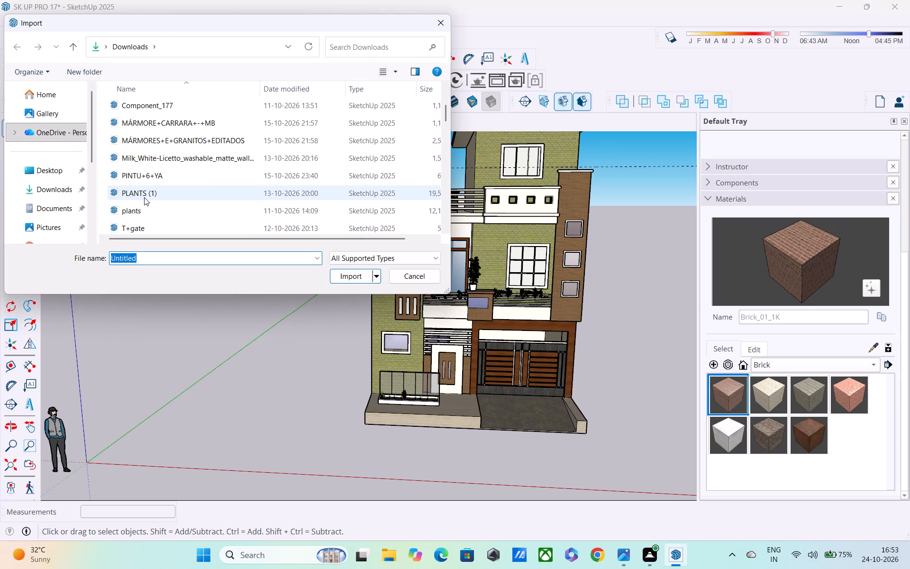
scroll(144, 197, "down", 1)
left_click(139, 139)
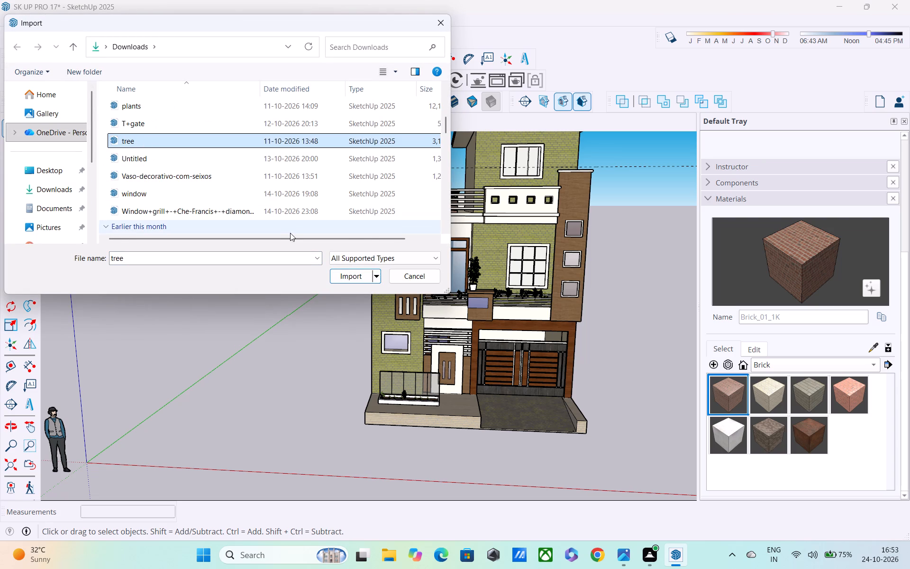
left_click(337, 271)
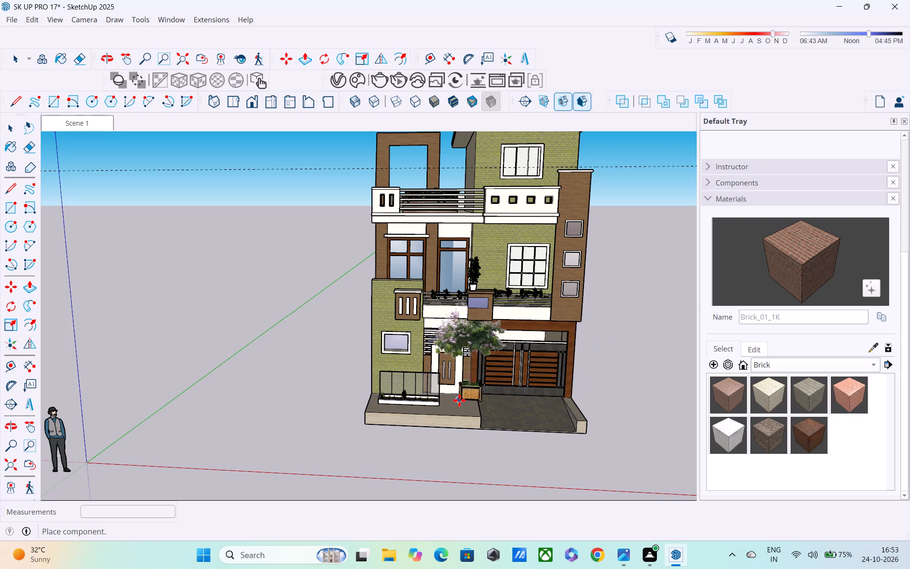
Place the imported flowering tree with its wooden planter at the low side wall of the garage ramp, beside the gate, and deselect it.
middle_click_drag(553, 402, 546, 389)
scroll(552, 402, "up", 1)
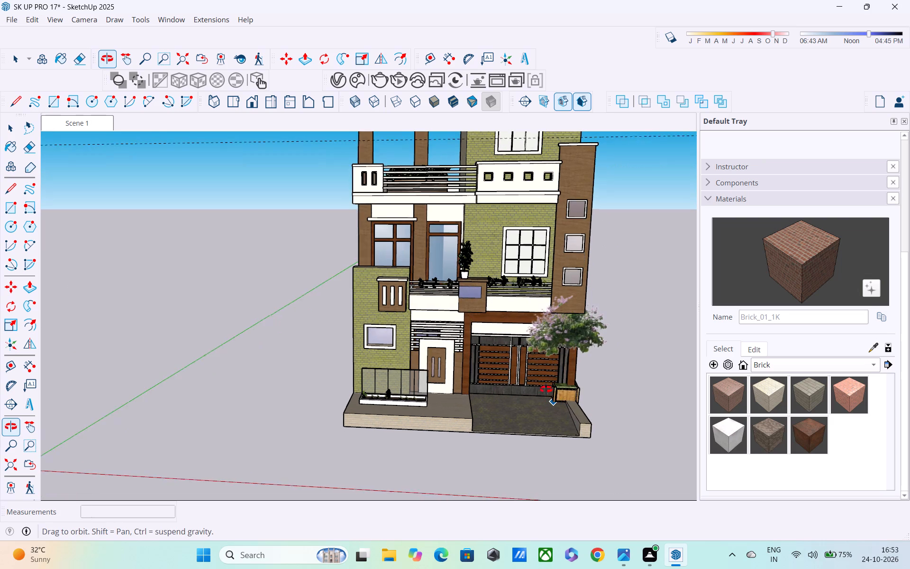
middle_click_drag(546, 389, 540, 352)
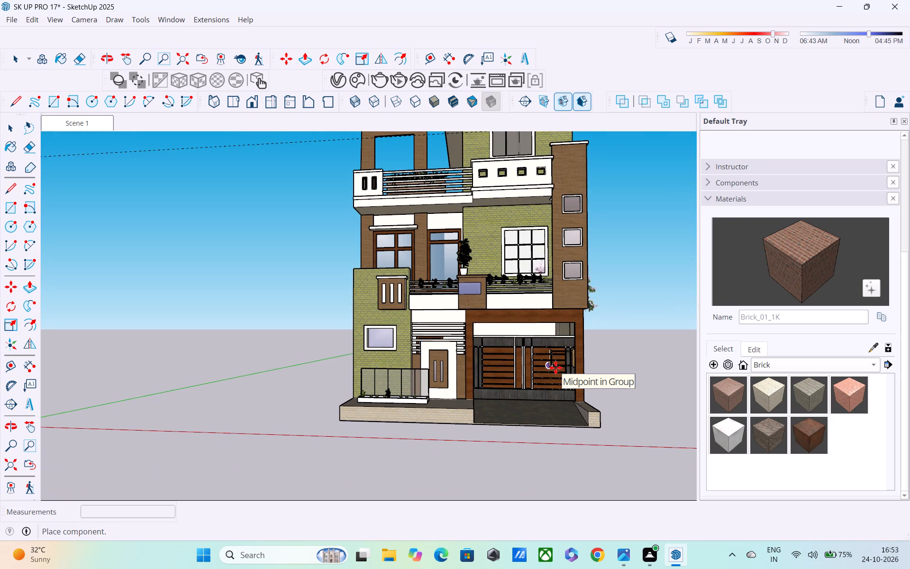
middle_click_drag(553, 369, 590, 483, "shift")
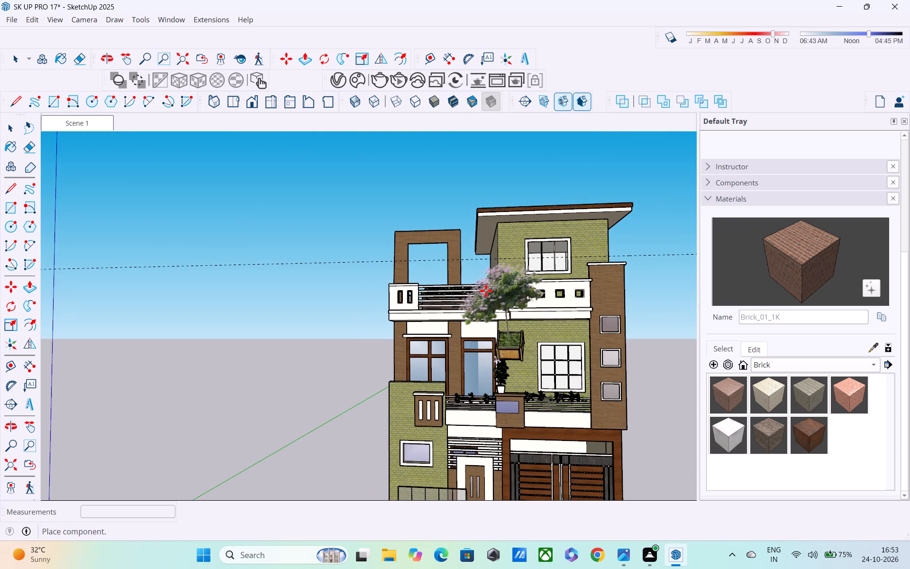
middle_click_drag(486, 293, 523, 424)
middle_click_drag(519, 406, 500, 308, "shift")
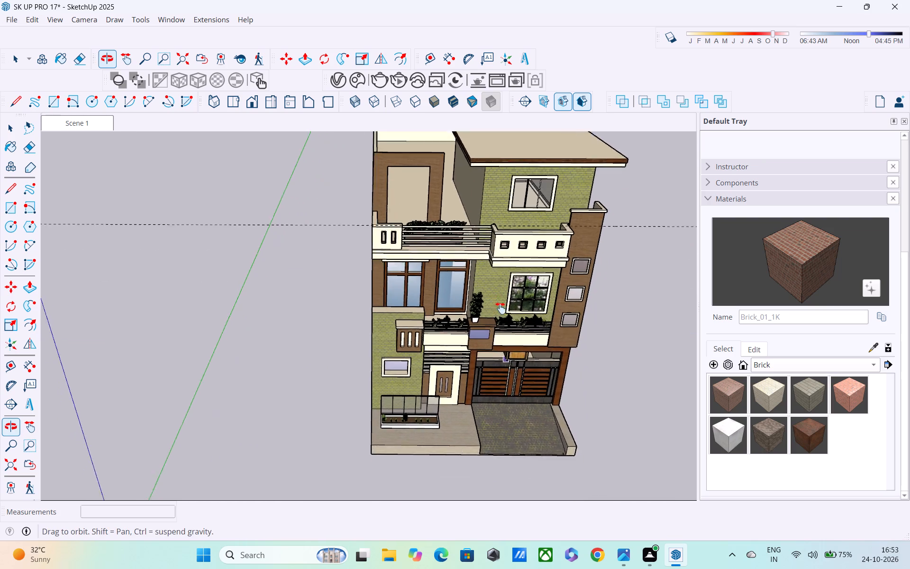
middle_click_drag(500, 308, 495, 261, "shift")
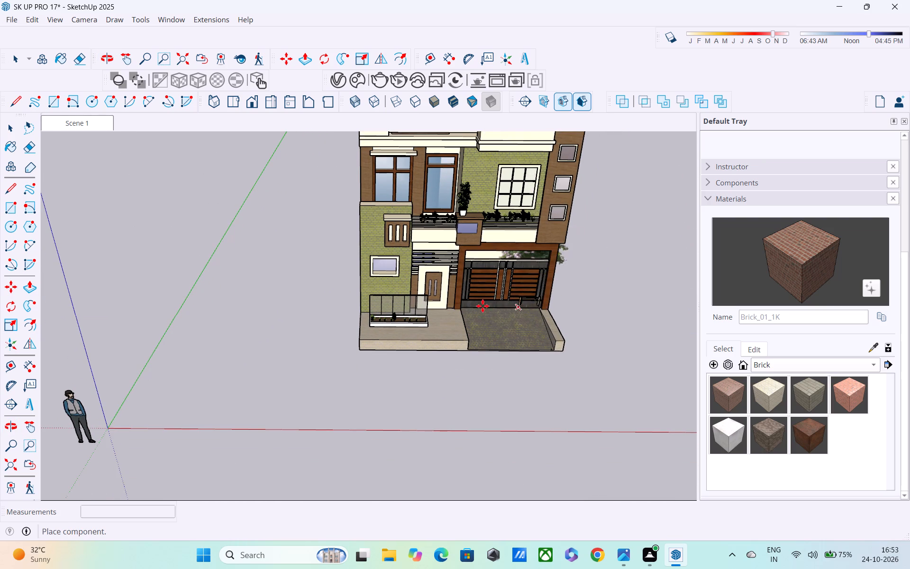
scroll(550, 307, "up", 7)
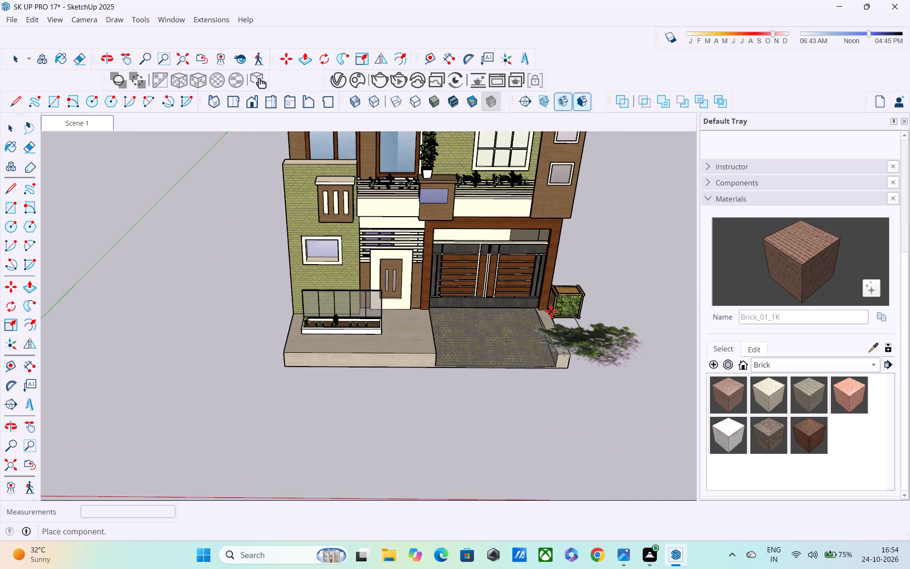
scroll(551, 312, "up", 1)
middle_click_drag(550, 312, 534, 267)
scroll(552, 300, "up", 7)
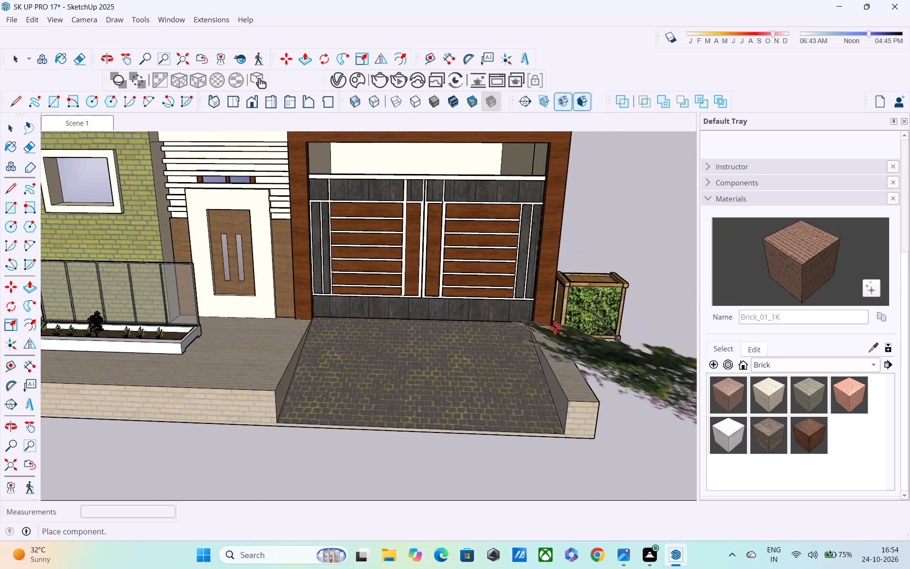
left_click(536, 346)
middle_click_drag(538, 349, 525, 315)
scroll(526, 319, "down", 6)
scroll(564, 296, "down", 4)
key("space")
left_click(644, 226)
Move the tree and its wooden planter about 1' 6" onto the low side wall of the garage ramp, and deselect it.
middle_click_drag(627, 251, 564, 268)
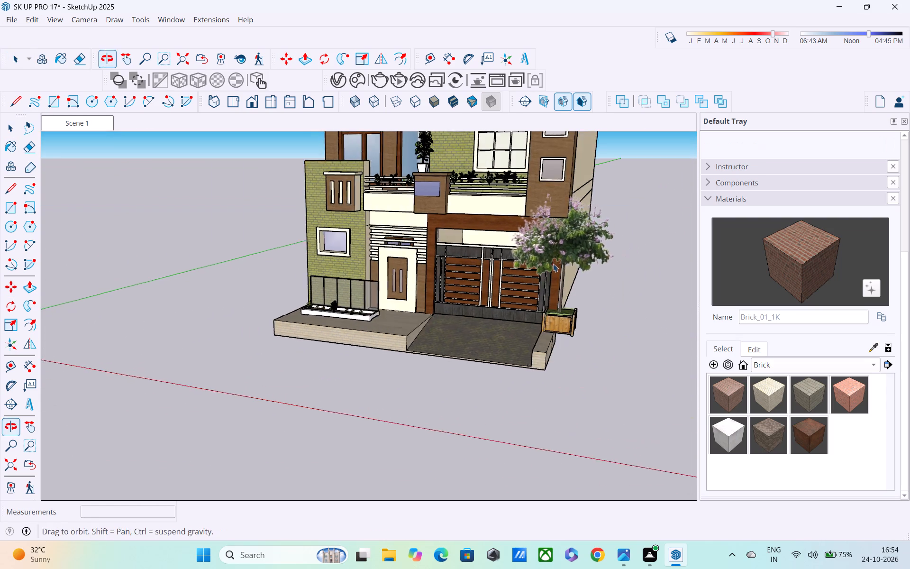
scroll(553, 261, "down", 5)
middle_click_drag(562, 261, 559, 234)
middle_click_drag(573, 287, 405, 298)
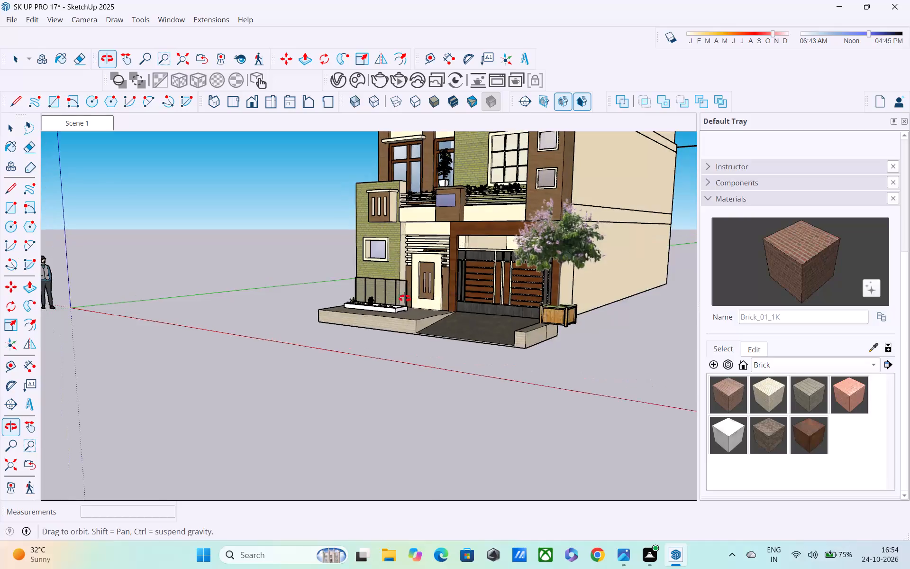
middle_click_drag(405, 298, 378, 295)
left_click(490, 329)
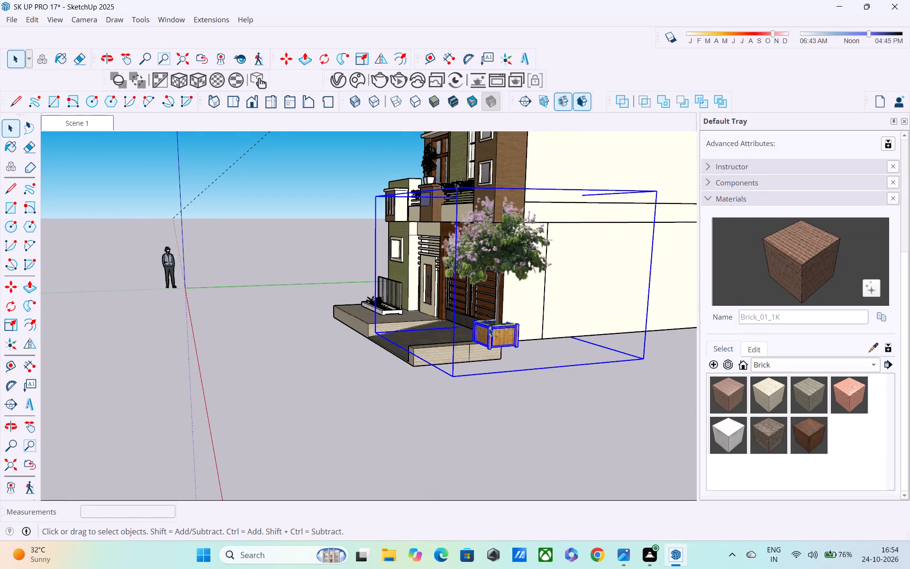
key("m")
left_click(475, 340)
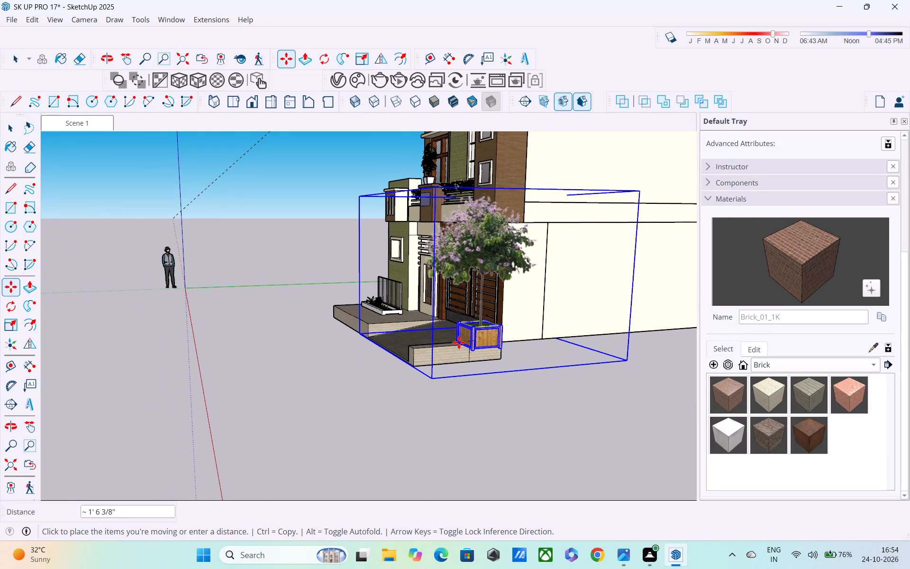
left_click(459, 342)
middle_click_drag(457, 340, 616, 325)
scroll(511, 331, "up", 6)
middle_click_drag(512, 338, 453, 317)
scroll(452, 316, "up", 1)
key("space")
left_click(548, 352)
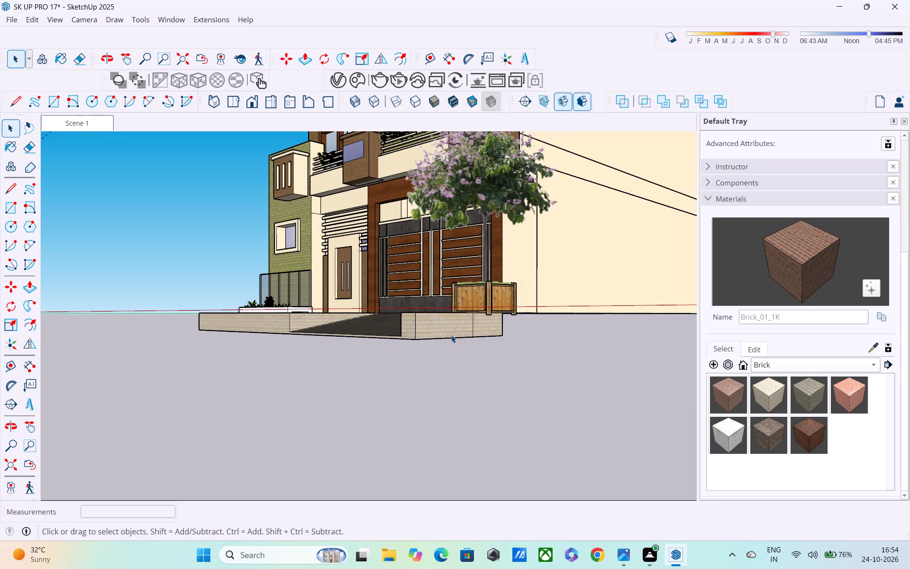
Push/Pull the outer face of the front part of the garage ramp's low side wall outward about 9".
left_click(450, 332)
key("p")
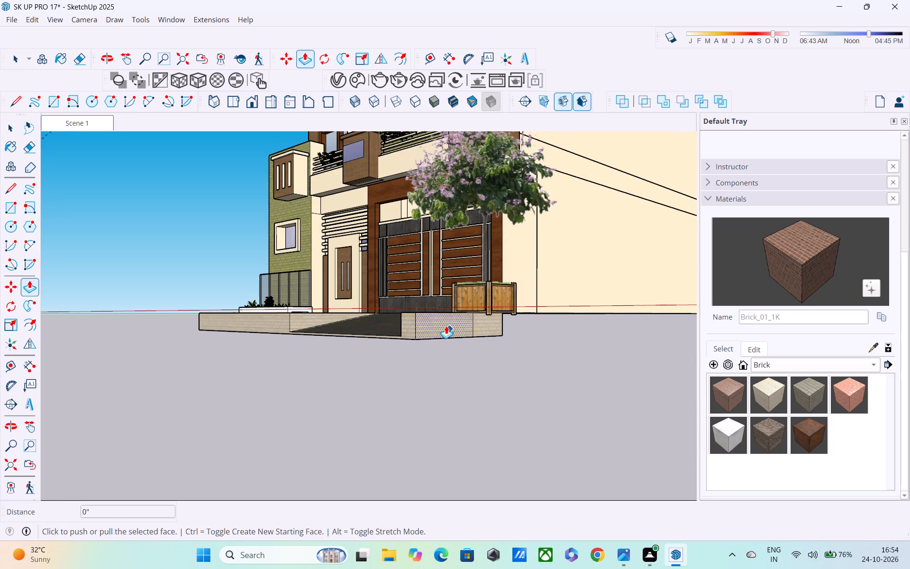
left_click(446, 326)
left_click(456, 326)
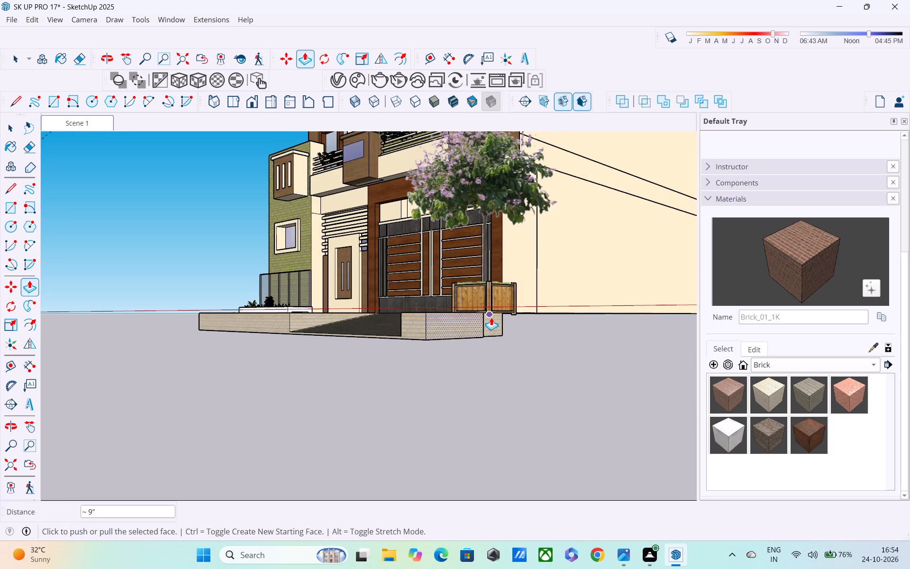
left_click(491, 317)
key("Escape")
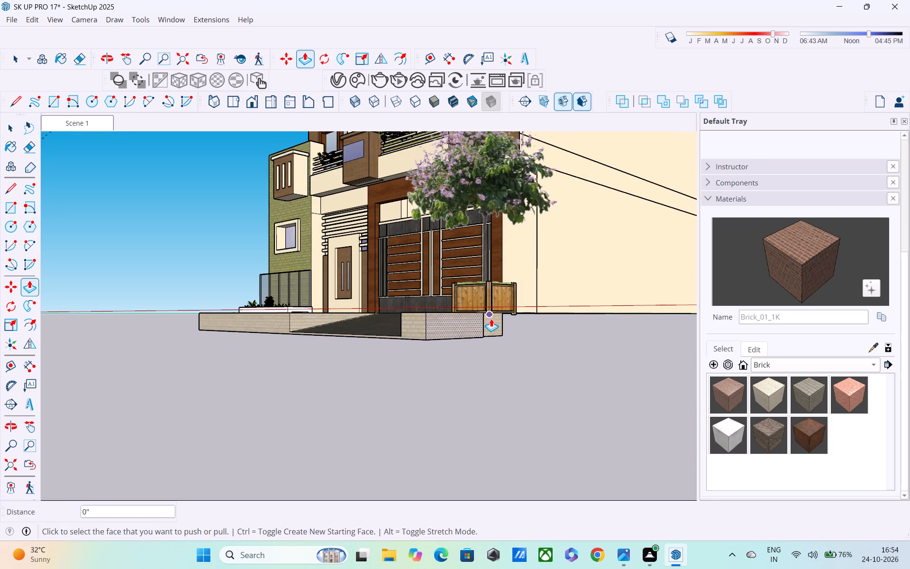
Push/Pull the rear part of the ramp side wall outward, under the tree planter, until it is flush with the front part.
left_click(499, 317)
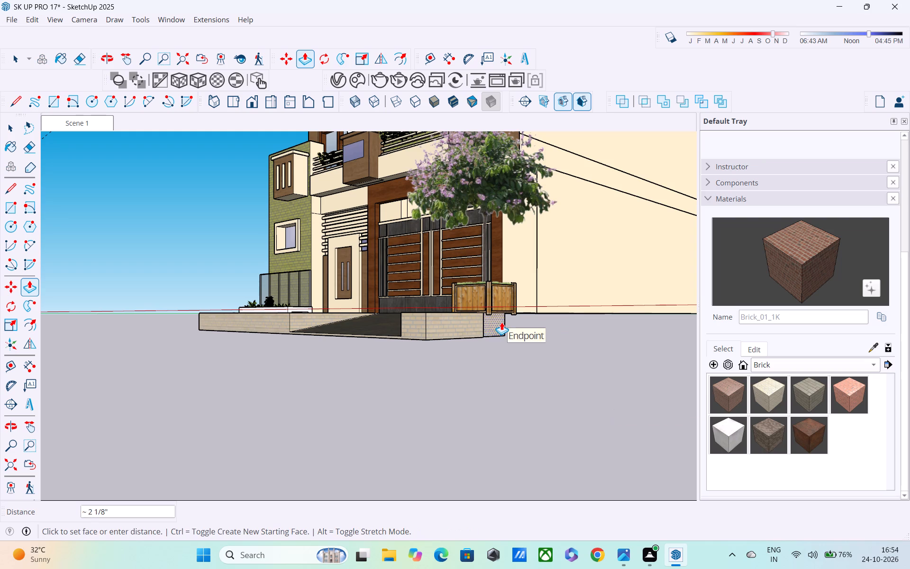
left_click(502, 322)
middle_click_drag(512, 324, 412, 344)
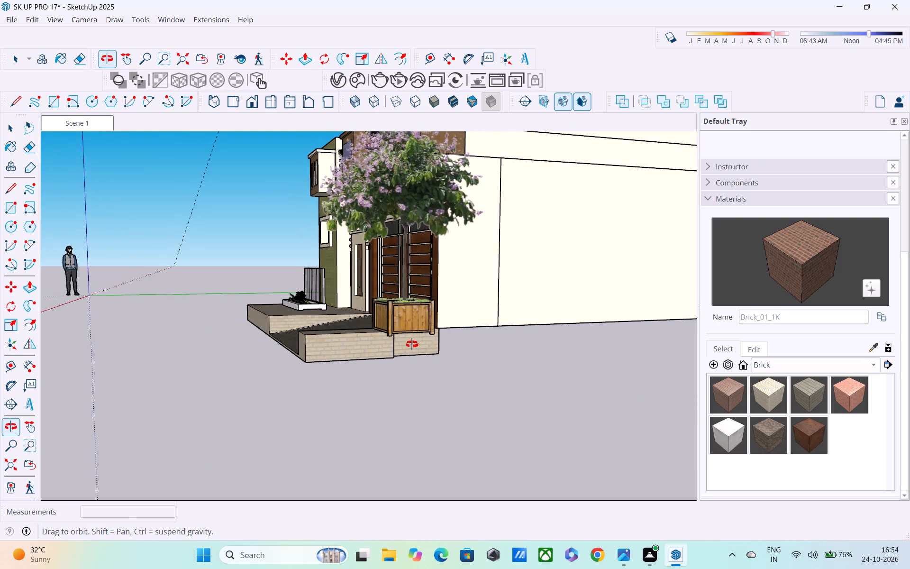
middle_click_drag(412, 344, 573, 338)
scroll(546, 331, "up", 4)
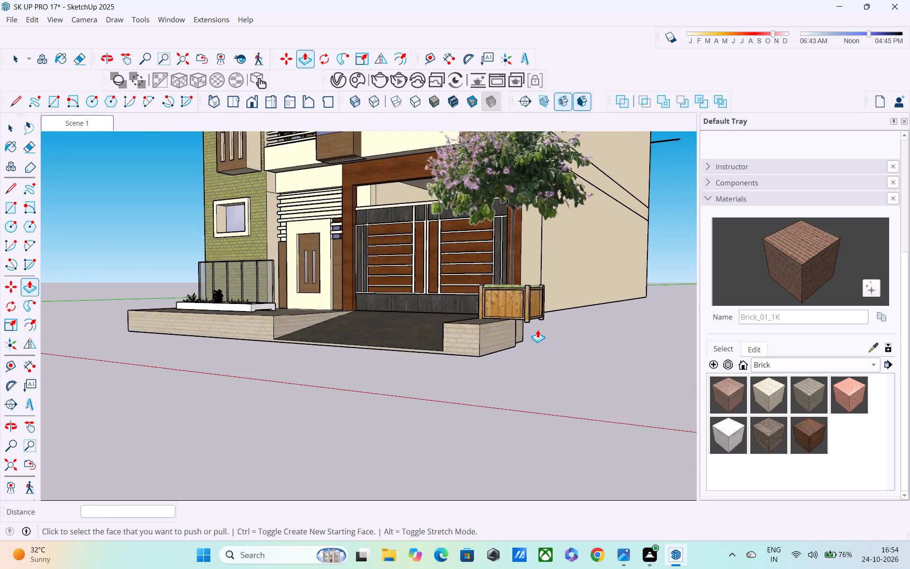
middle_click_drag(529, 330, 237, 317)
left_click(258, 320)
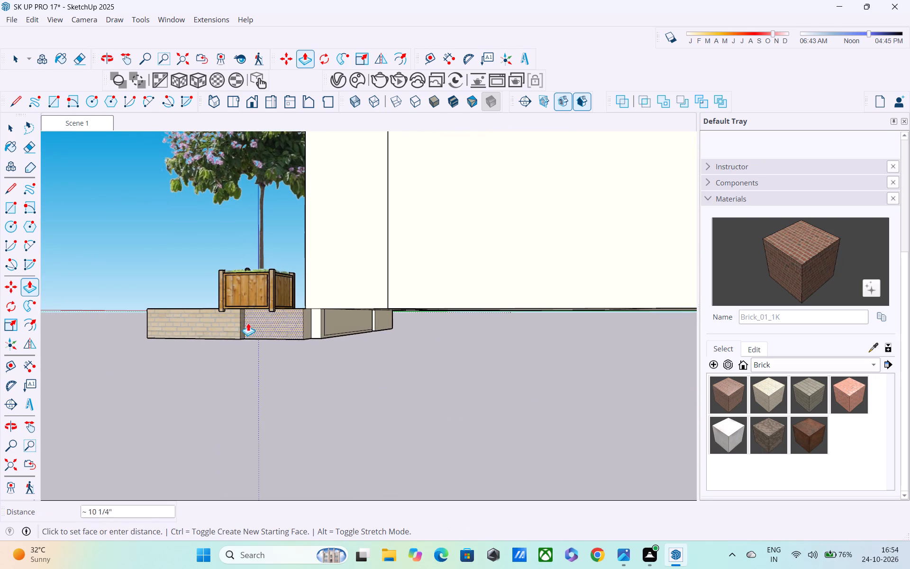
middle_click_drag(187, 319, 328, 330)
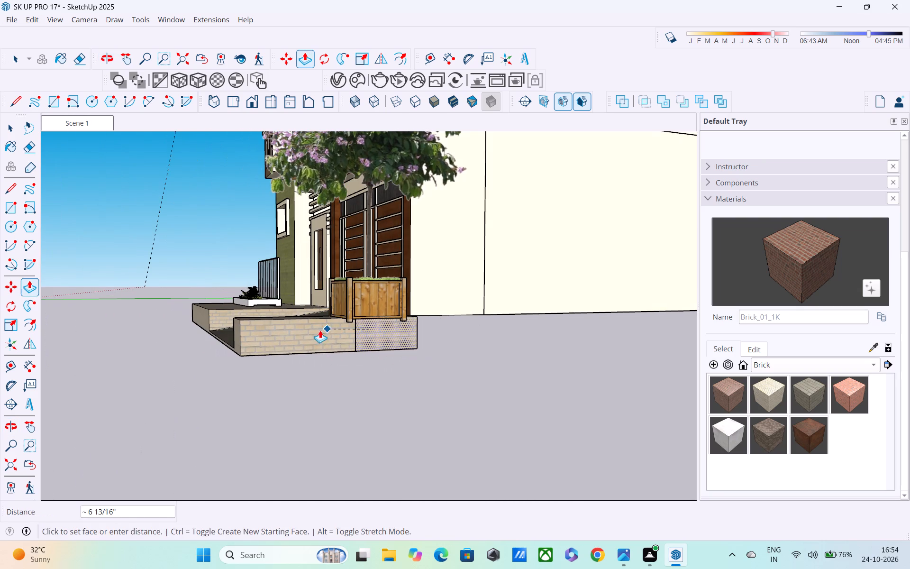
left_click(303, 331)
middle_click_drag(318, 337, 516, 344)
key("space")
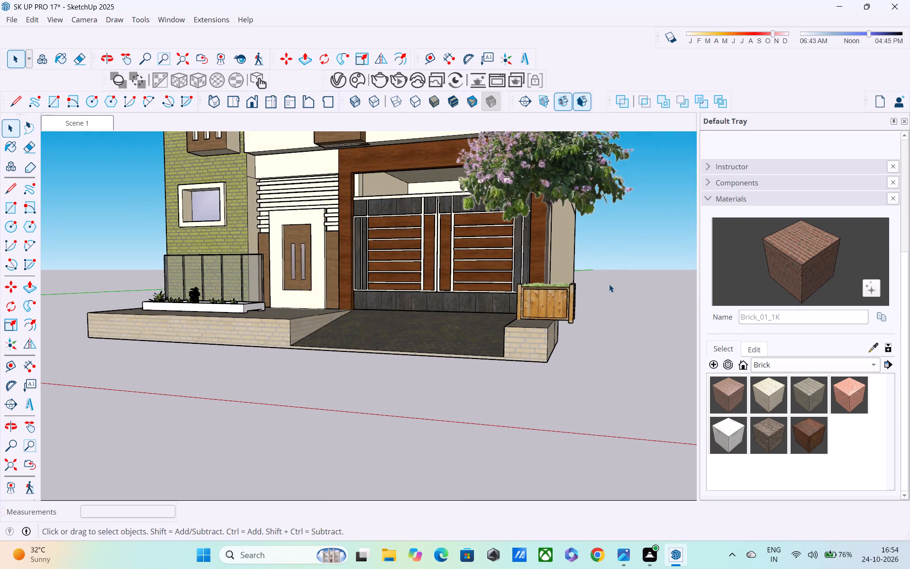
Delete the long dashed guide line running horizontally behind the top floor of the house.
middle_click_drag(610, 282, 617, 288)
scroll(613, 284, "down", 2)
middle_click_drag(592, 292, 618, 323)
scroll(582, 312, "down", 4)
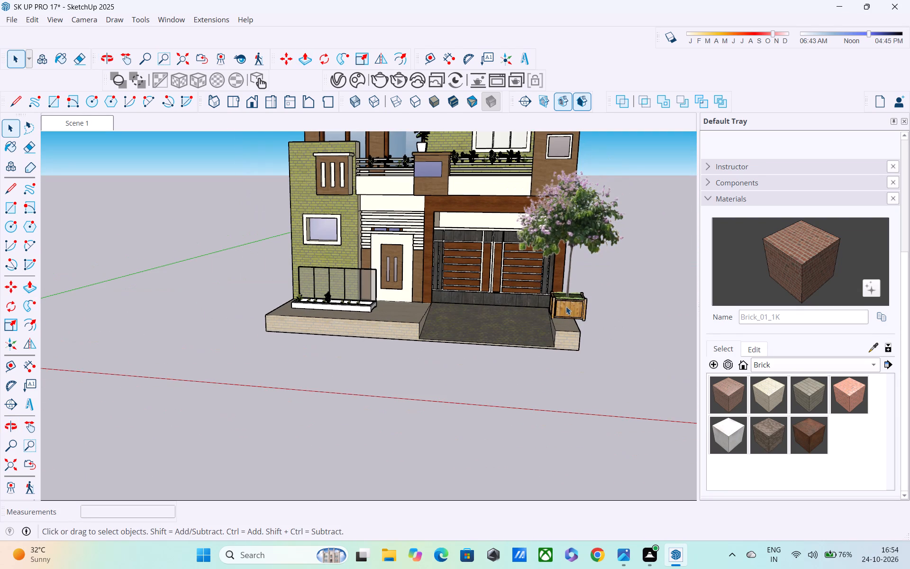
middle_click_drag(384, 303, 438, 255)
middle_click_drag(438, 254, 481, 307, "shift")
scroll(477, 299, "down", 5)
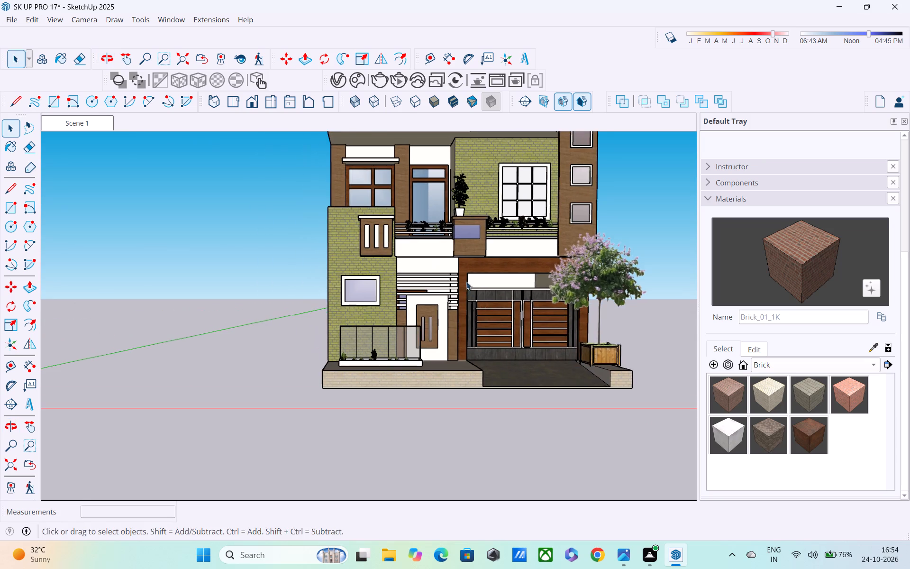
middle_click_drag(463, 278, 460, 324)
scroll(400, 259, "up", 3)
middle_click_drag(399, 258, 411, 340)
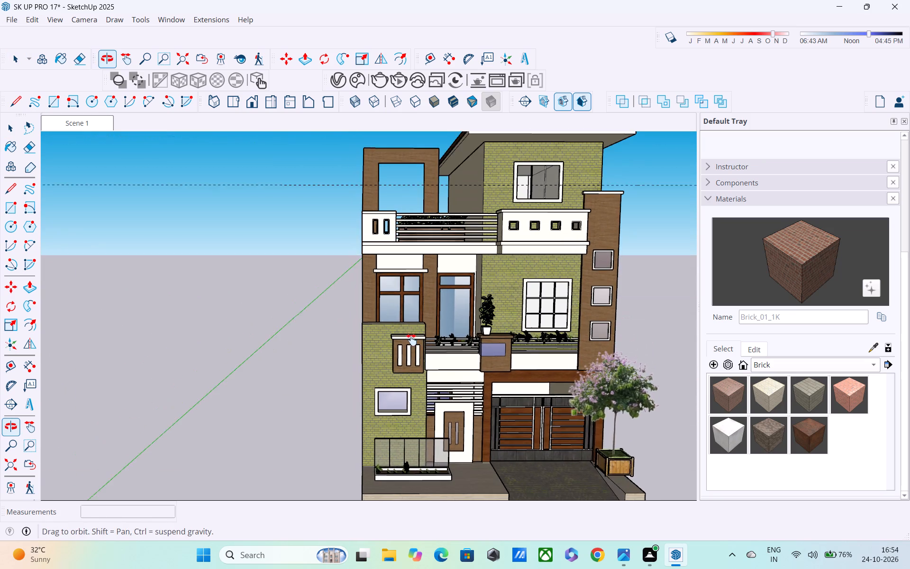
middle_click_drag(411, 340, 411, 335)
left_click(300, 199)
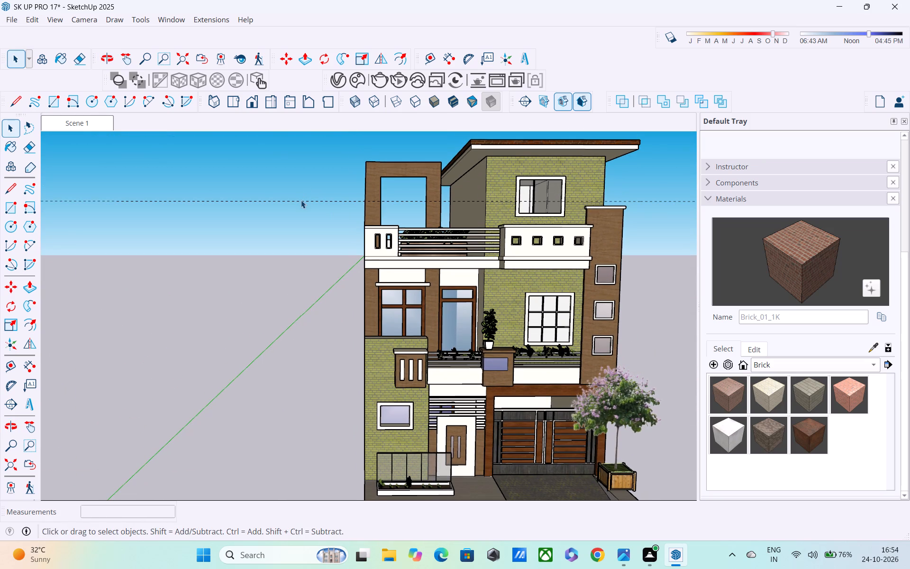
left_click(301, 202)
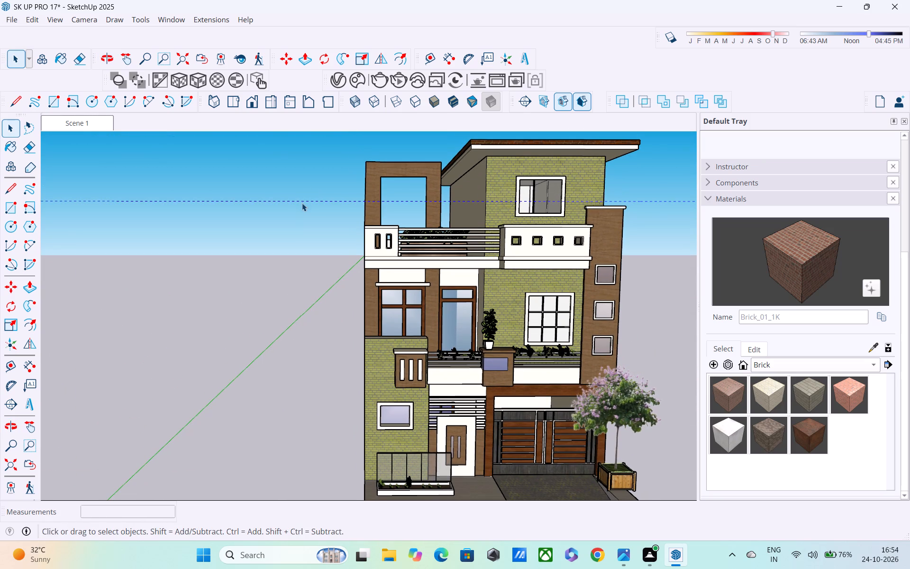
key("Delete")
Scale the plant box behind the top-floor balcony railing taller, to a blue-axis factor of about 1.65.
middle_click_drag(416, 217, 431, 242)
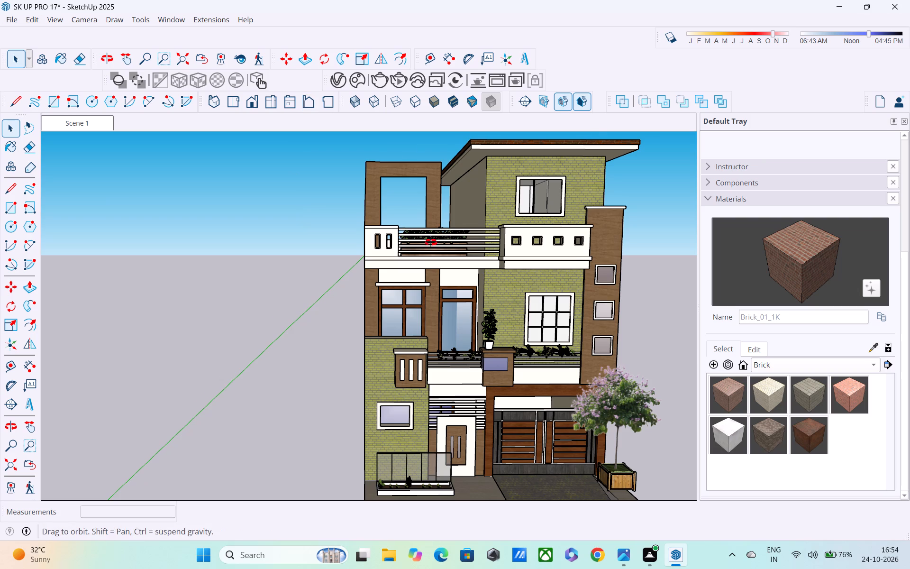
middle_click_drag(431, 242, 591, 358)
scroll(400, 253, "up", 3)
middle_click_drag(404, 240, 456, 261)
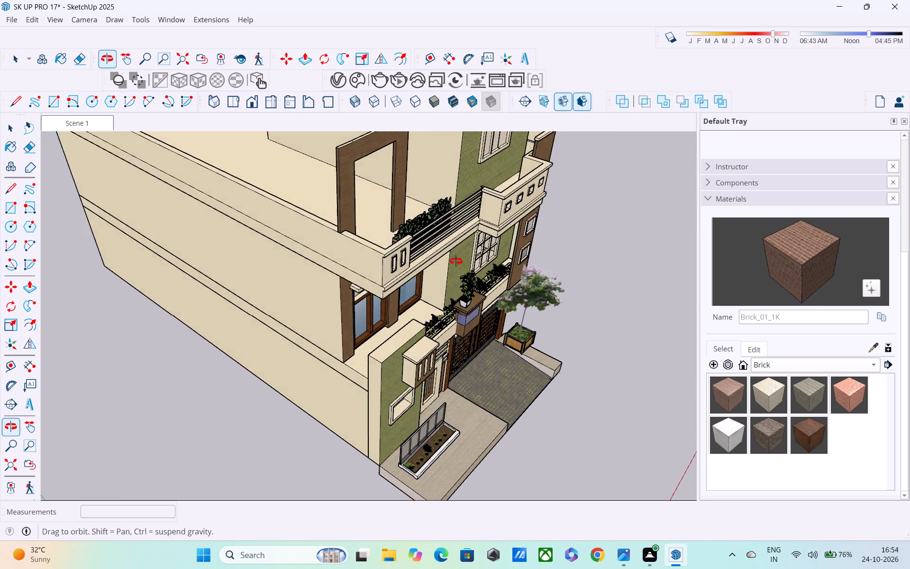
middle_click_drag(456, 261, 496, 277)
scroll(433, 236, "up", 3)
left_click(434, 237)
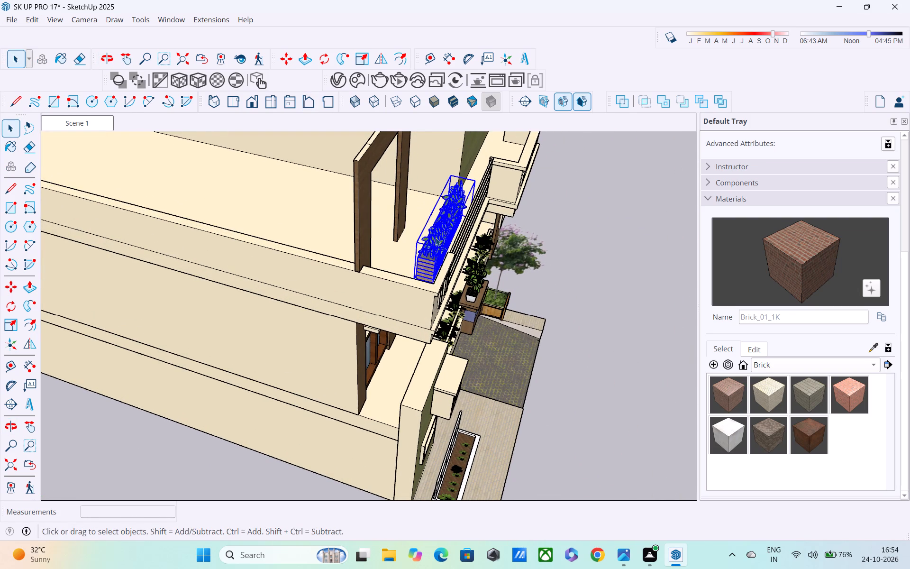
key("s")
scroll(442, 214, "up", 3)
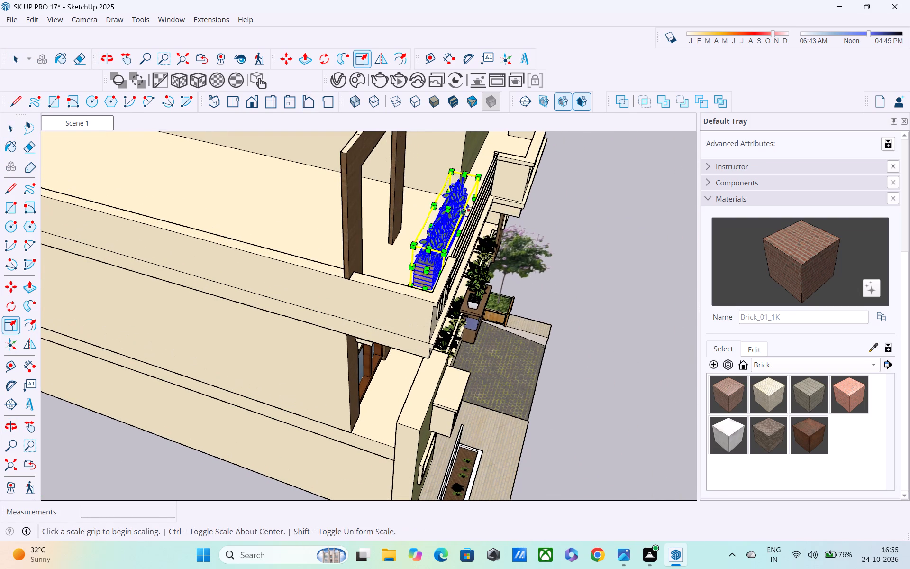
left_click(450, 207)
left_click(447, 180)
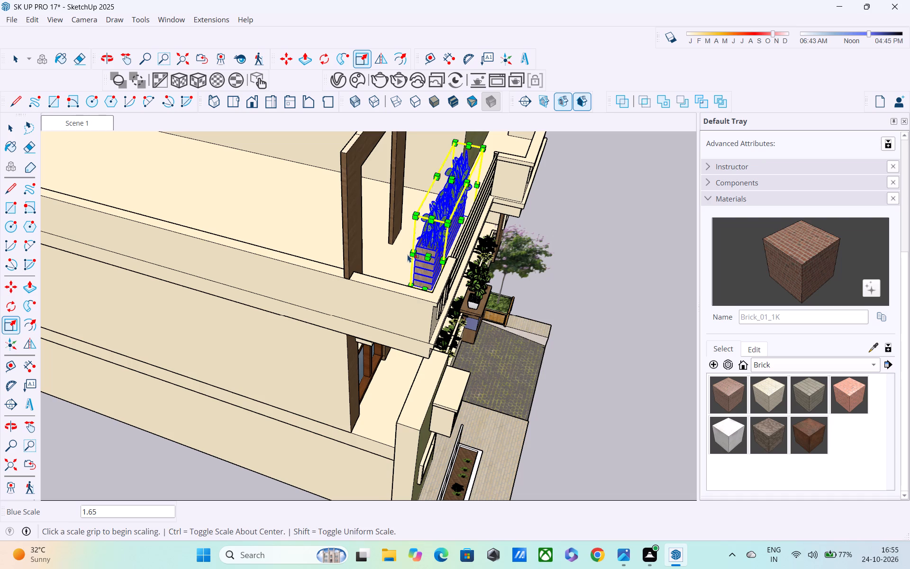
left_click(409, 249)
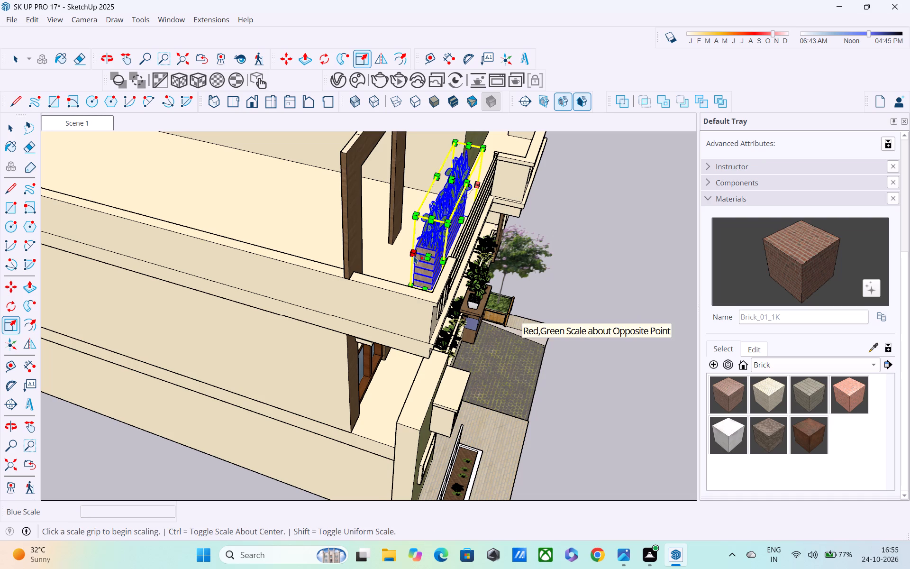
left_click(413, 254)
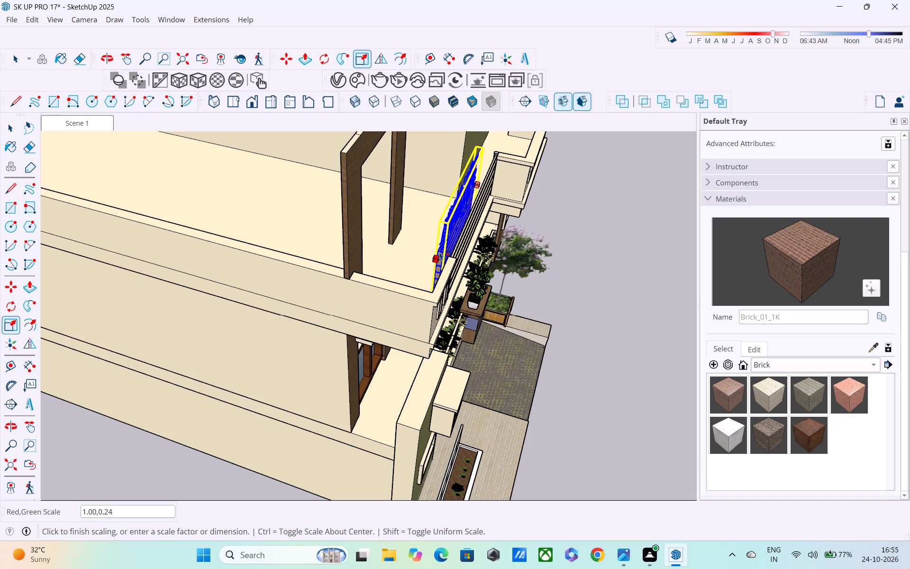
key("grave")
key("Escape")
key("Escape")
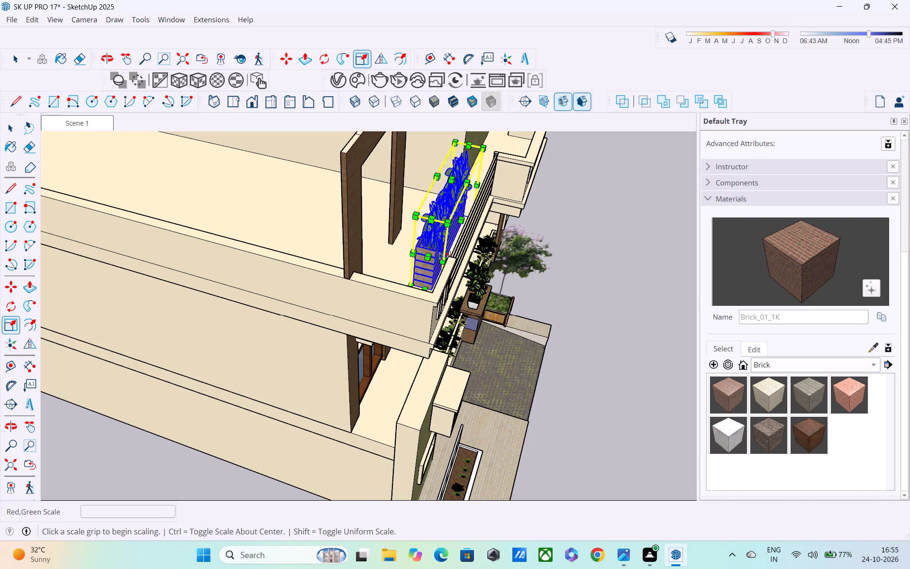
Scale the top-floor balcony plant box deeper along the green axis, by a factor of about 1.16, and deselect it.
scroll(453, 230, "up", 2)
middle_click_drag(427, 225, 542, 204)
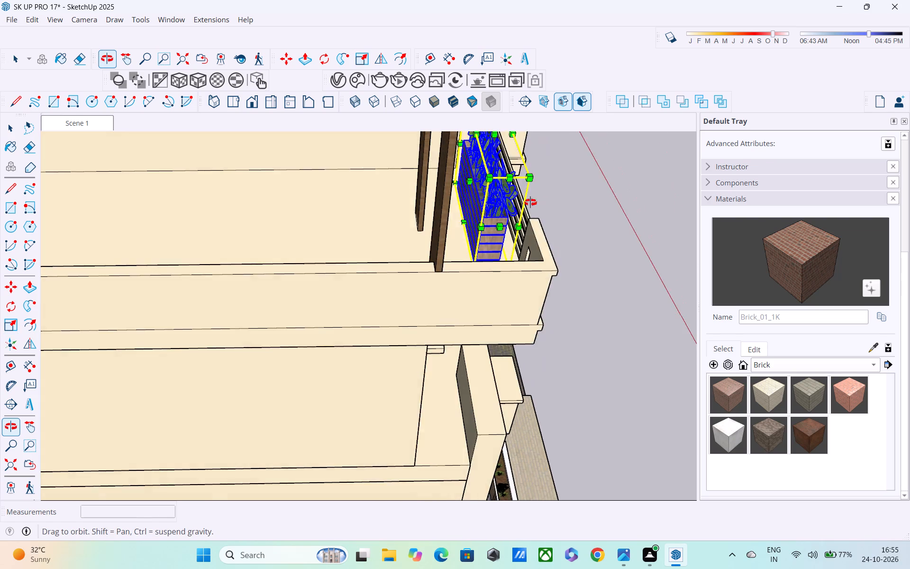
scroll(468, 199, "up", 1)
middle_click_drag(467, 200, 520, 256, "shift")
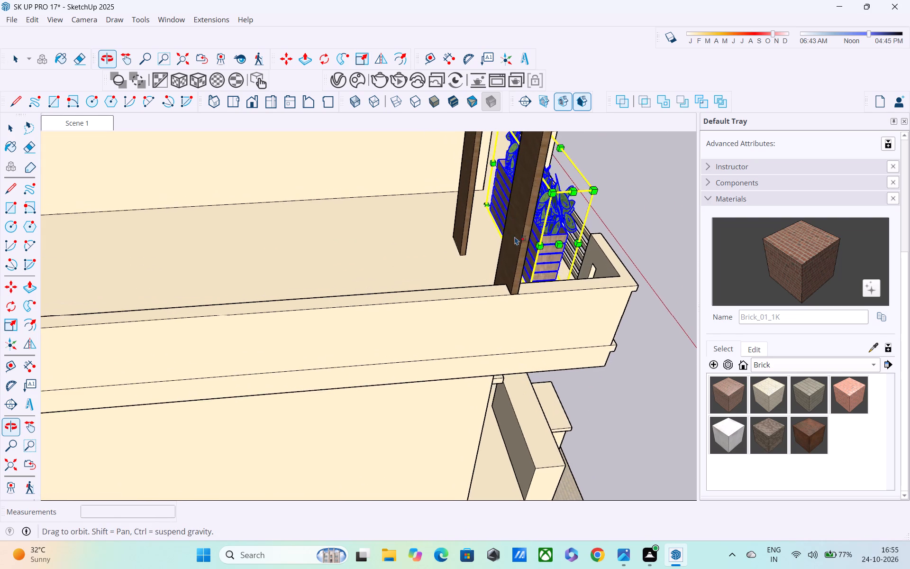
middle_click_drag(504, 213, 549, 205)
left_click(538, 175)
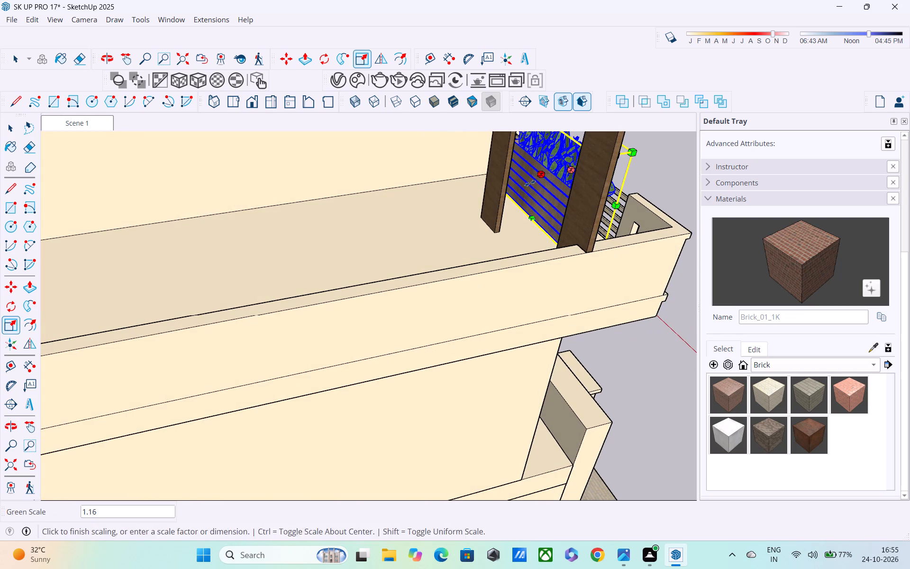
left_click(525, 191)
middle_click_drag(550, 191, 388, 177)
key("space")
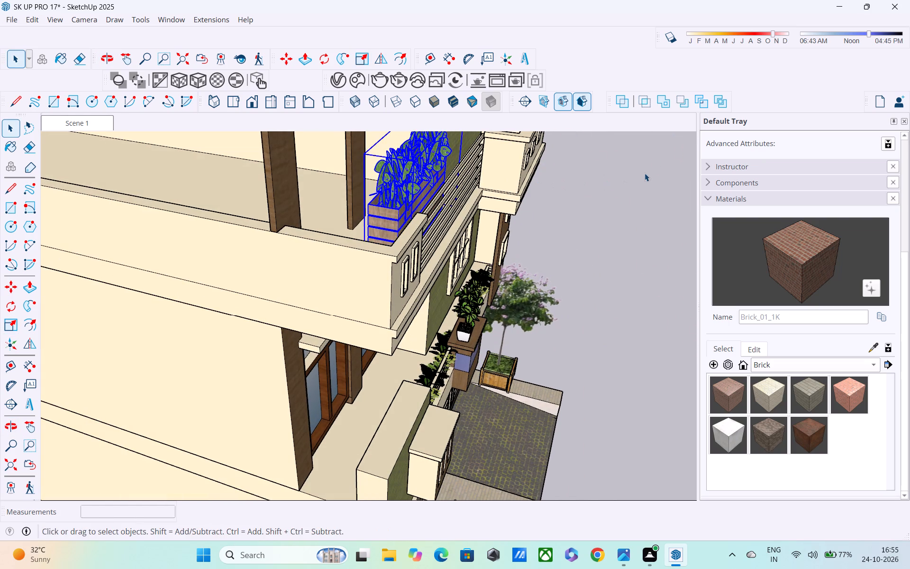
left_click(645, 173)
Examine the whole front facade, including the balcony plants, entrance plant box, garage gate and potted tree, from several angles and distances.
middle_click_drag(633, 181, 414, 147)
middle_click_drag(406, 141, 384, 140)
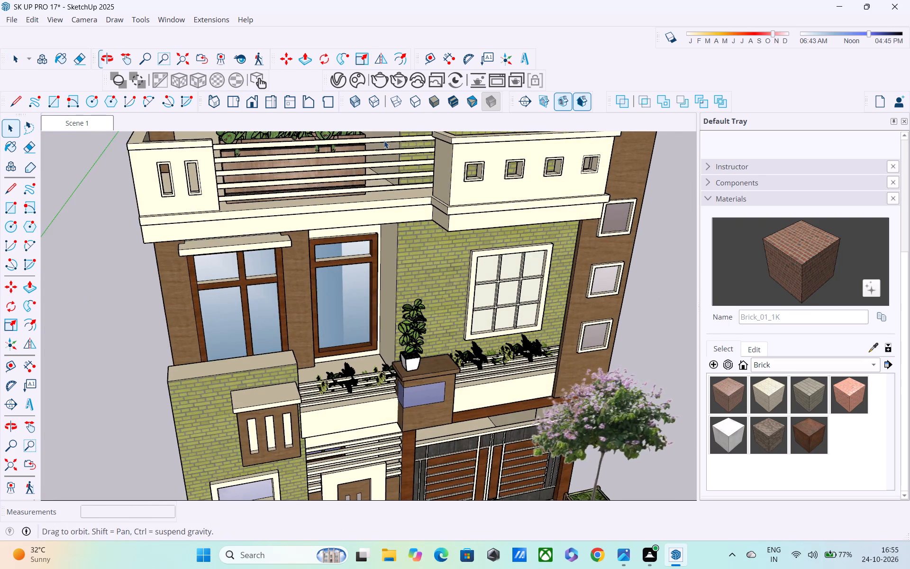
middle_click_drag(384, 140, 384, 140)
scroll(383, 140, "down", 10)
scroll(424, 162, "down", 3)
middle_click_drag(434, 168, 463, 250)
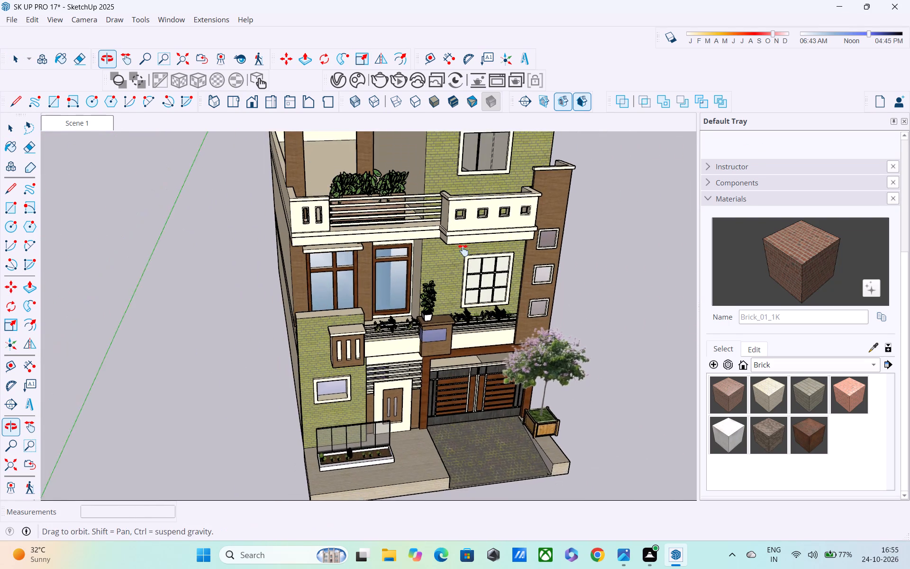
middle_click_drag(463, 250, 403, 184)
scroll(409, 201, "up", 3)
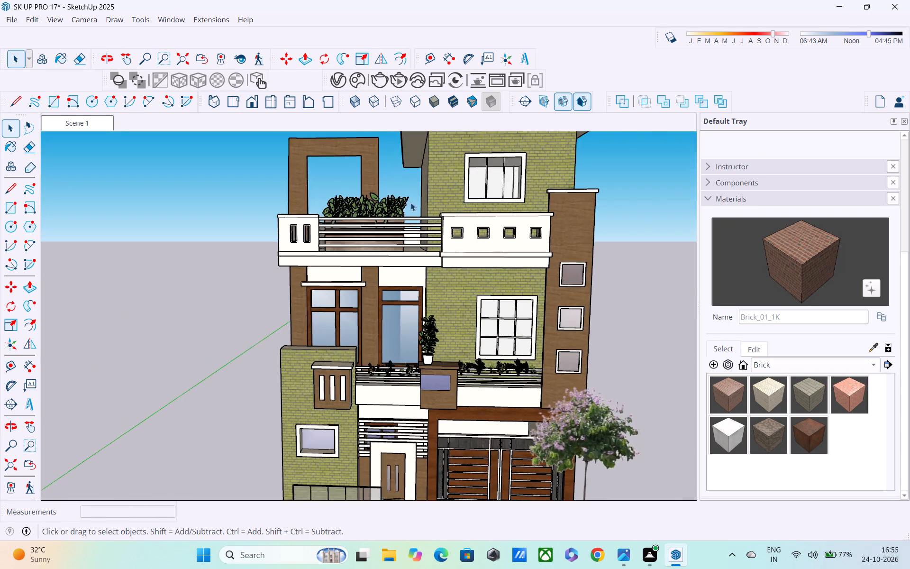
scroll(415, 206, "down", 7)
middle_click_drag(446, 225, 460, 248)
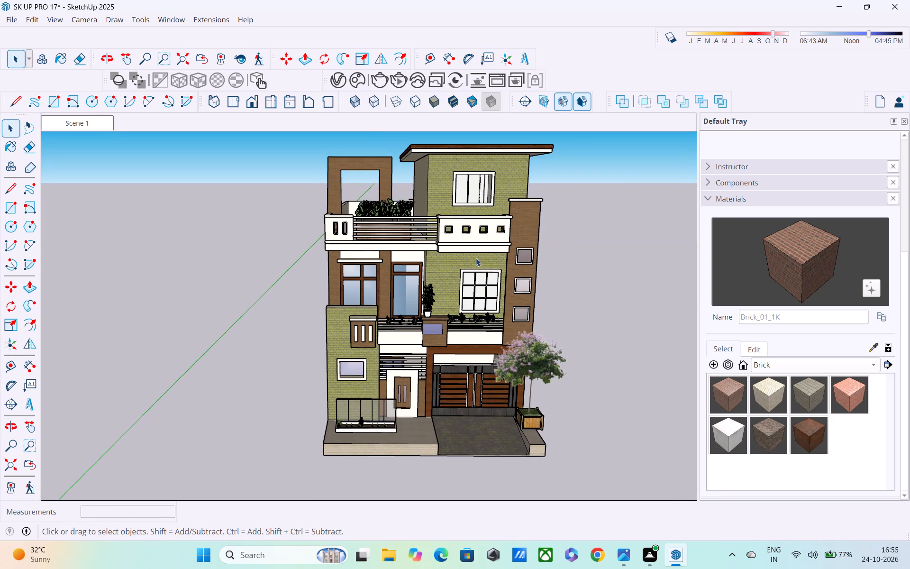
scroll(498, 273, "up", 5)
middle_click_drag(467, 289, 463, 258, "shift")
middle_click_drag(360, 280, 366, 295)
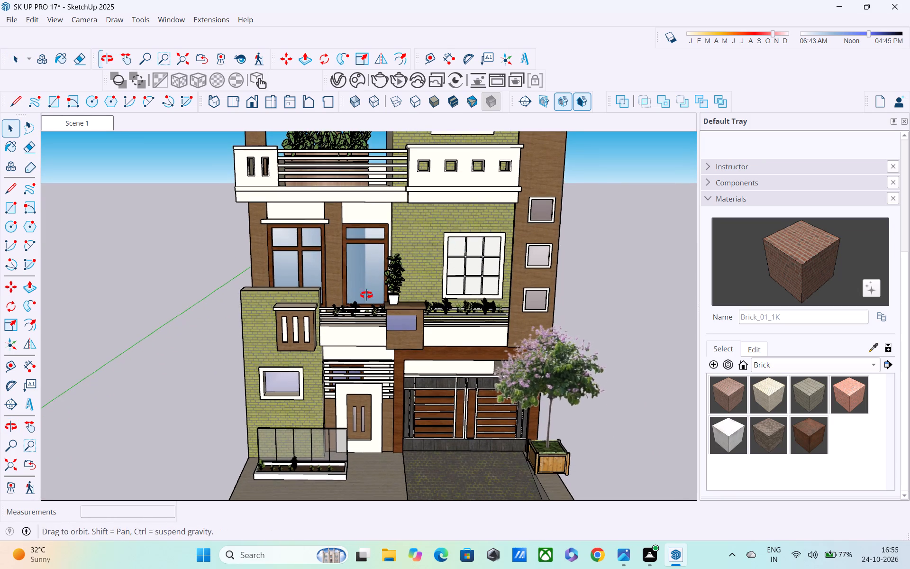
middle_click_drag(366, 295, 353, 235)
scroll(355, 233, "down", 3)
middle_click_drag(383, 241, 409, 267)
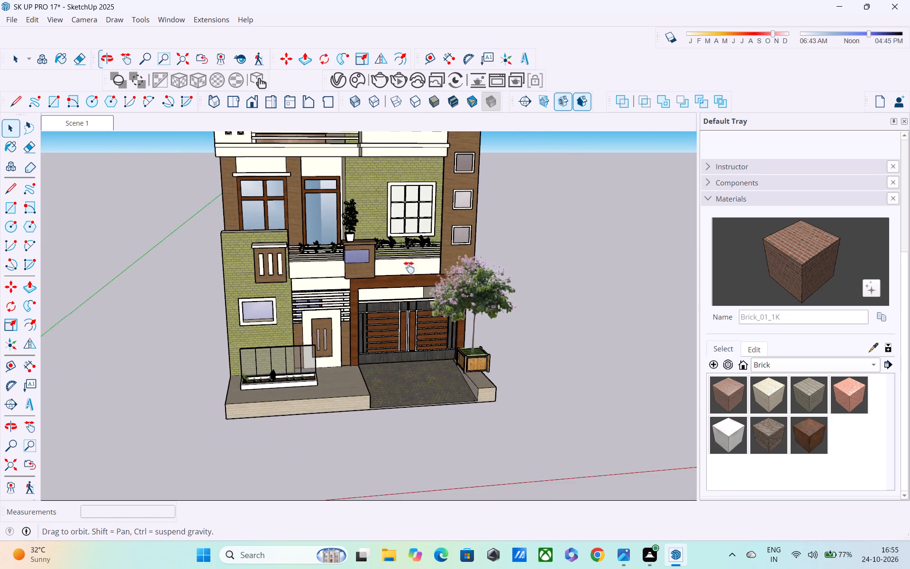
middle_click_drag(409, 267, 428, 288)
middle_click_drag(428, 290, 347, 224)
scroll(372, 236, "down", 1)
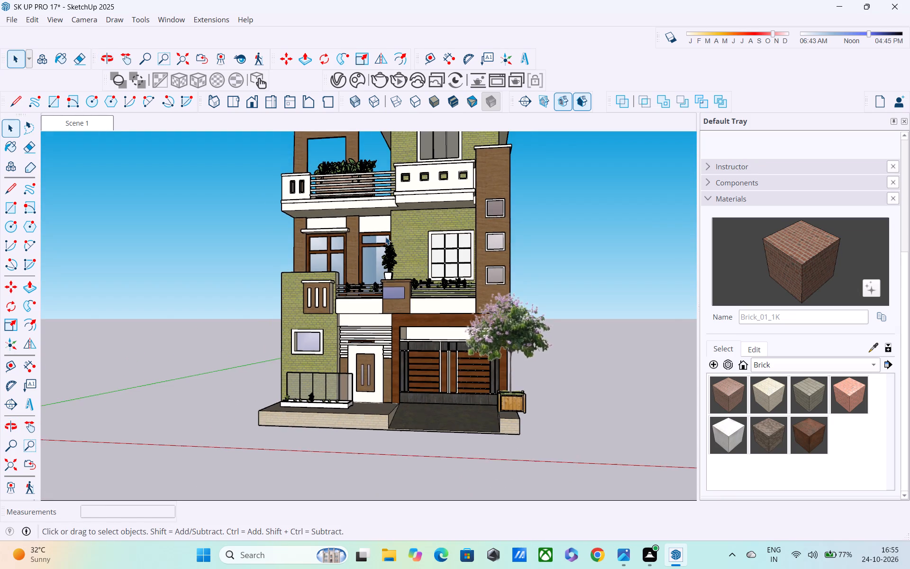
scroll(387, 237, "down", 2)
middle_click_drag(397, 235, 440, 297, "shift")
middle_click_drag(443, 285, 464, 313)
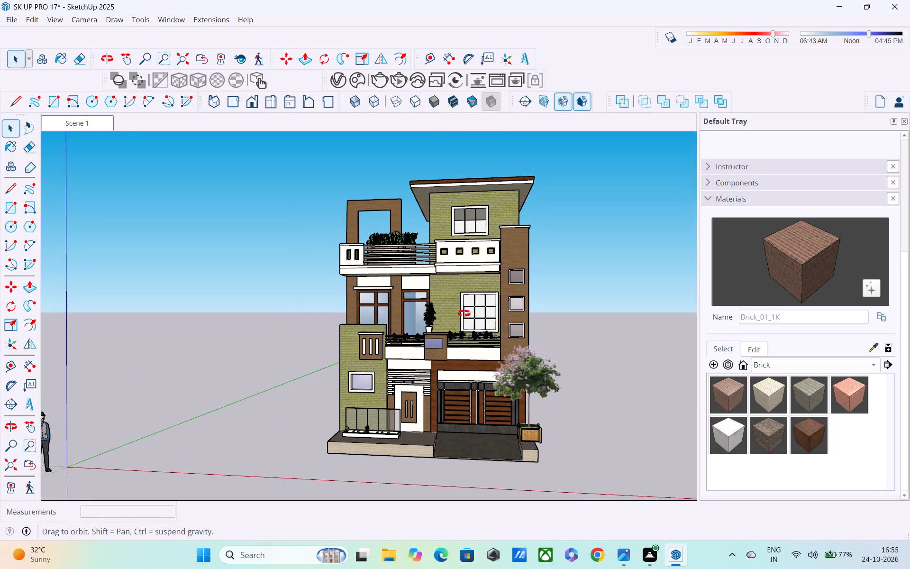
middle_click_drag(464, 313, 450, 310)
Save the model, purging its unused components, materials, styles and tags.
key("ctrl+s")
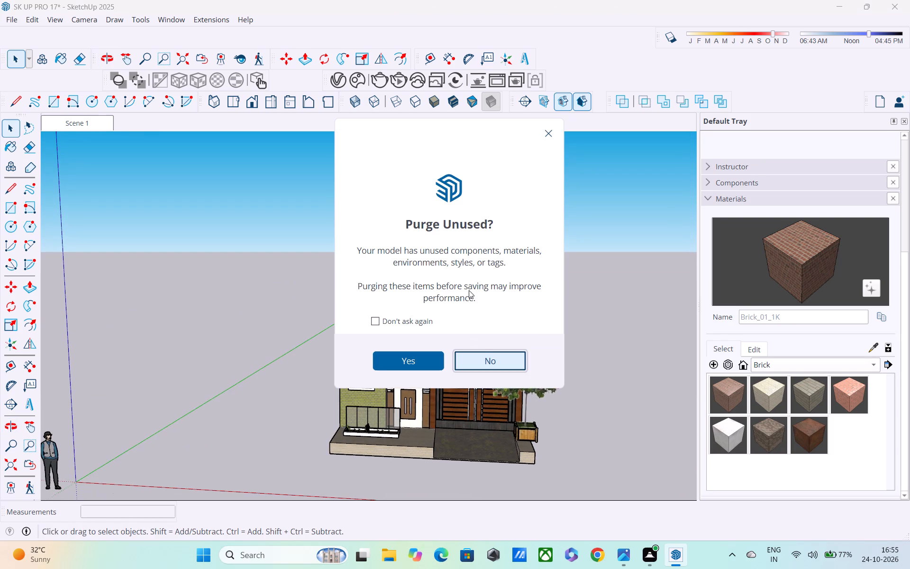
left_click(429, 357)
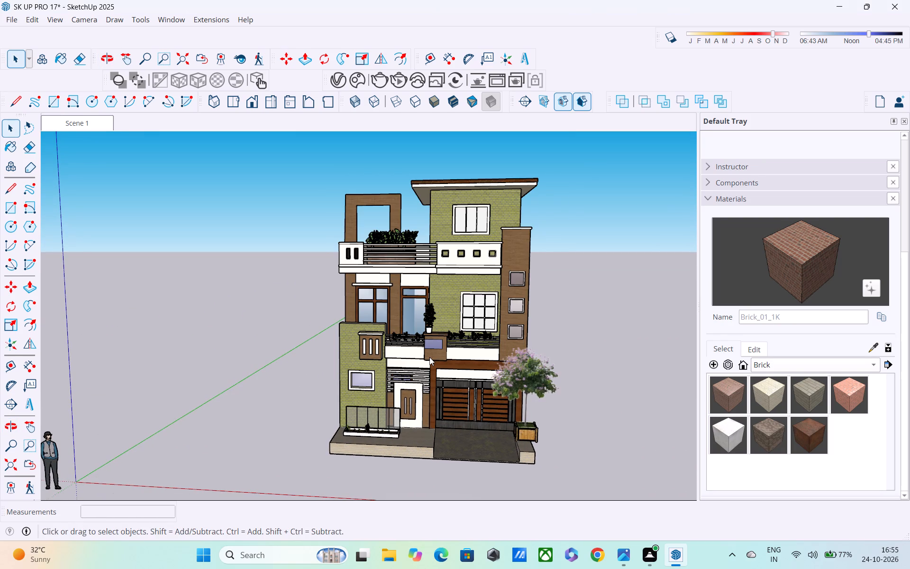
key("ctrl+s")
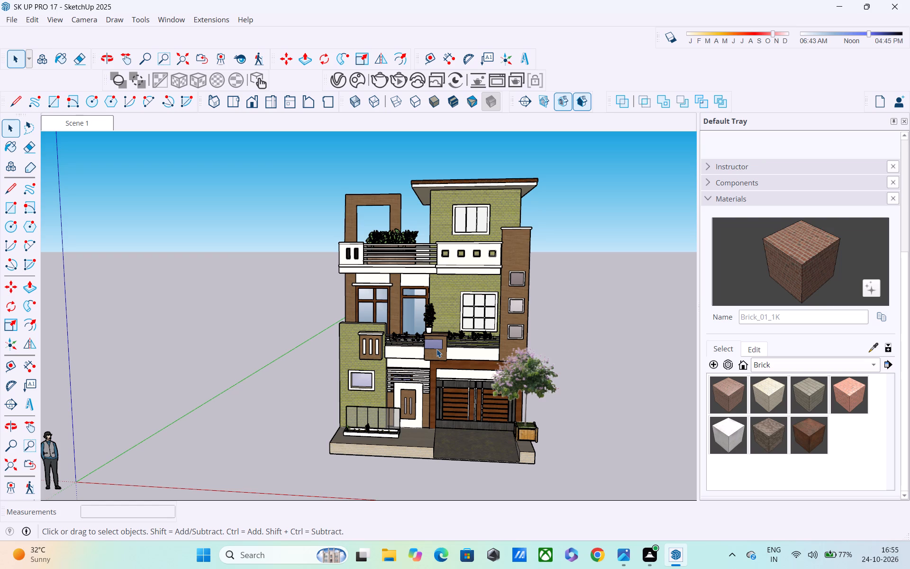
Inside the top-floor balcony group, draw a strip about 7" by 3' 8" on the underside below the parapet with four square openings.
middle_click_drag(491, 266, 527, 204)
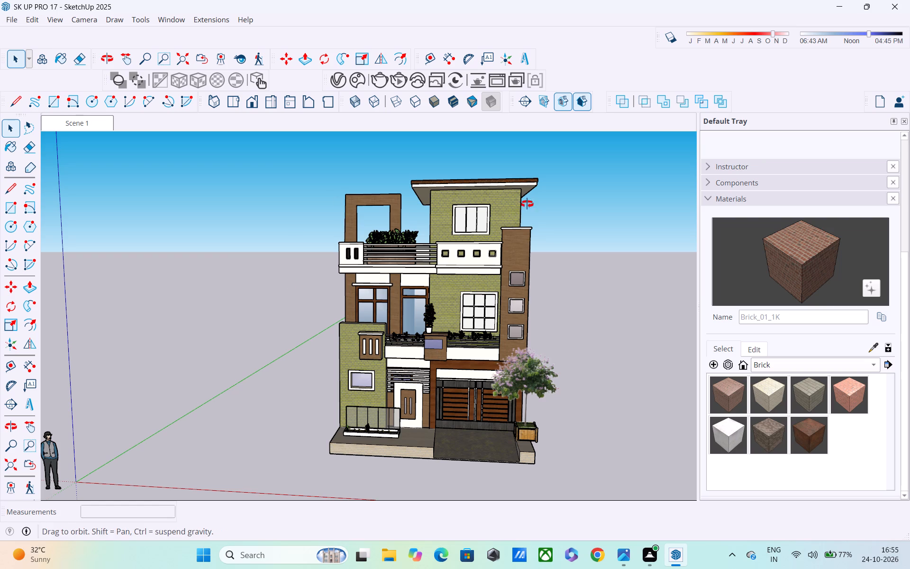
middle_click_drag(527, 204, 555, 145)
scroll(469, 267, "up", 4)
scroll(410, 298, "up", 1)
middle_click_drag(413, 289, 429, 239)
scroll(435, 276, "down", 1)
scroll(435, 277, "up", 2)
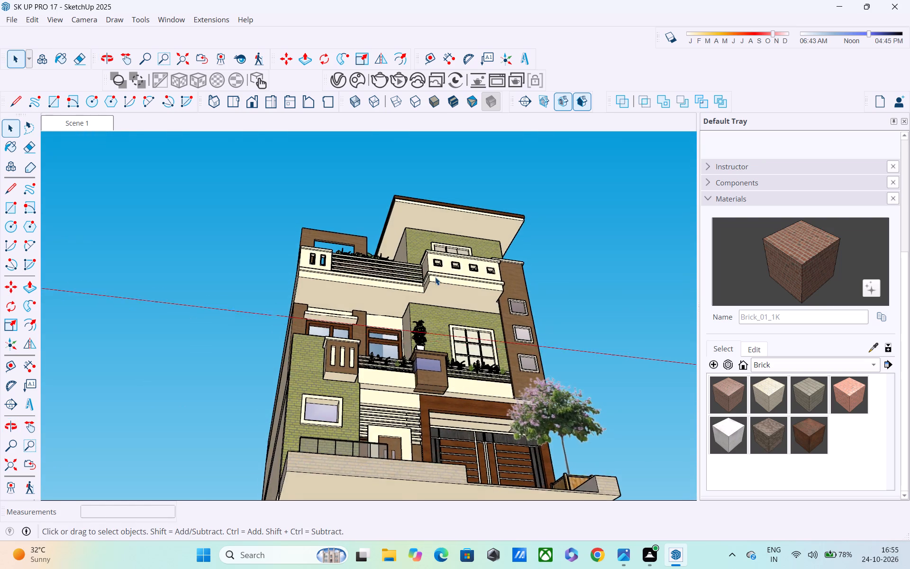
scroll(435, 277, "up", 6)
middle_click_drag(435, 279, 409, 236)
double_click(443, 294)
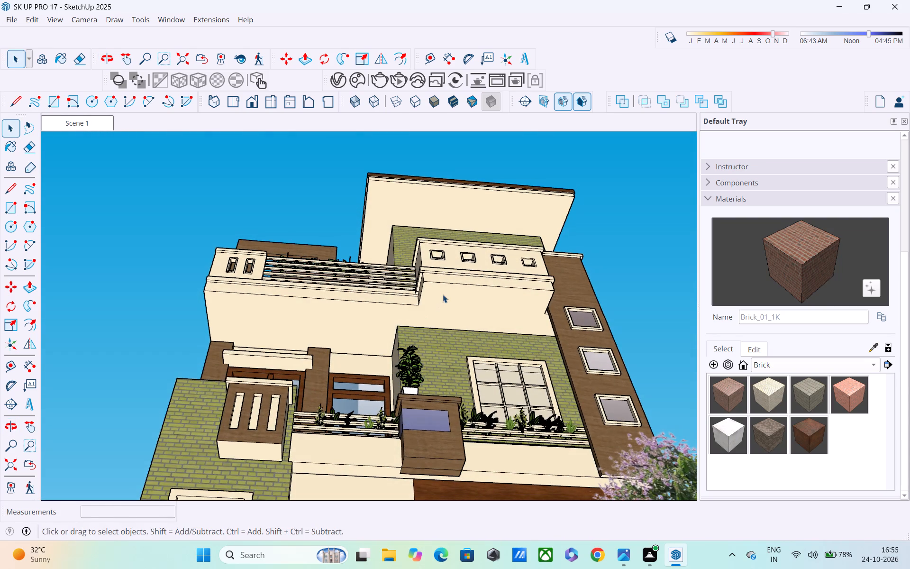
scroll(447, 296, "up", 3)
key("r")
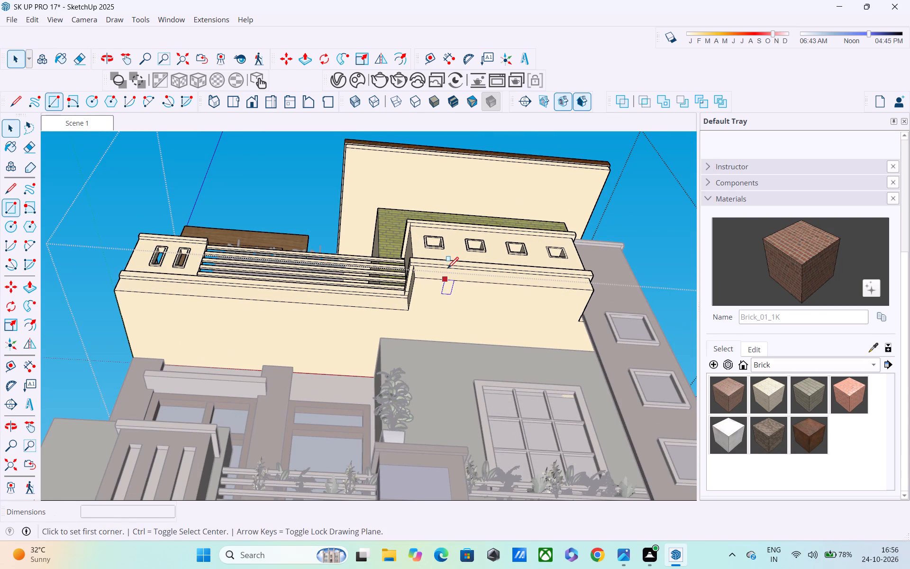
scroll(435, 279, "up", 2)
left_click(425, 278)
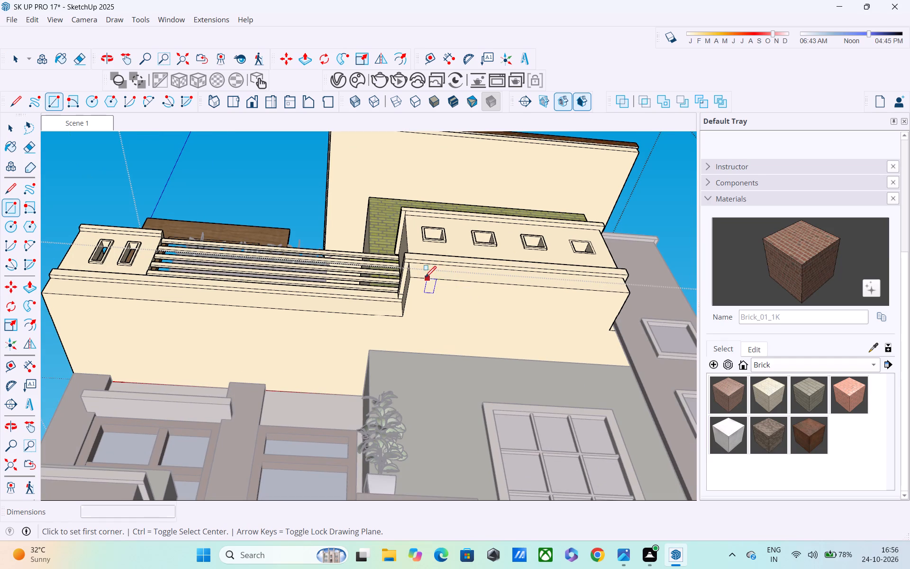
left_click(425, 349)
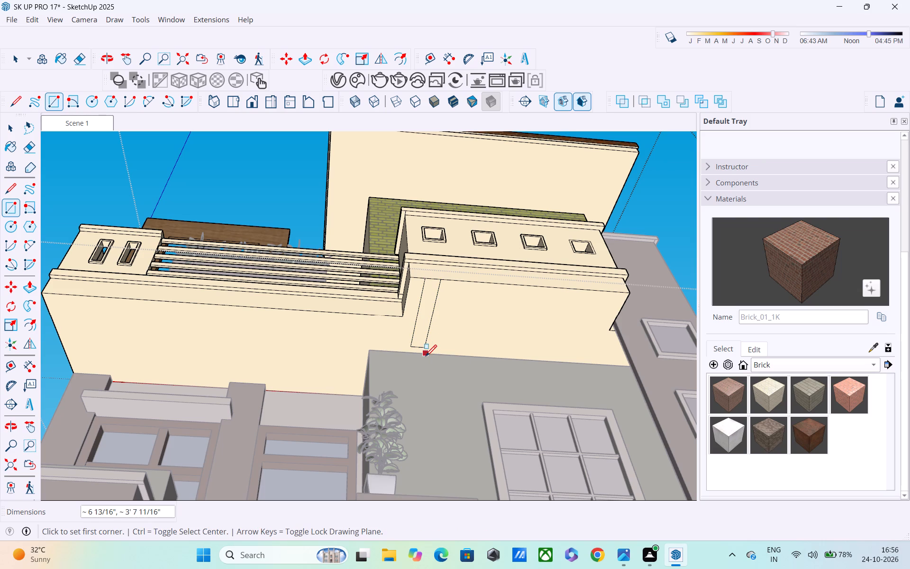
Copy the strip's outline about 6' 4" along the balcony underside, dividing the distance into five equally spaced copies.
key("space")
left_click(435, 312)
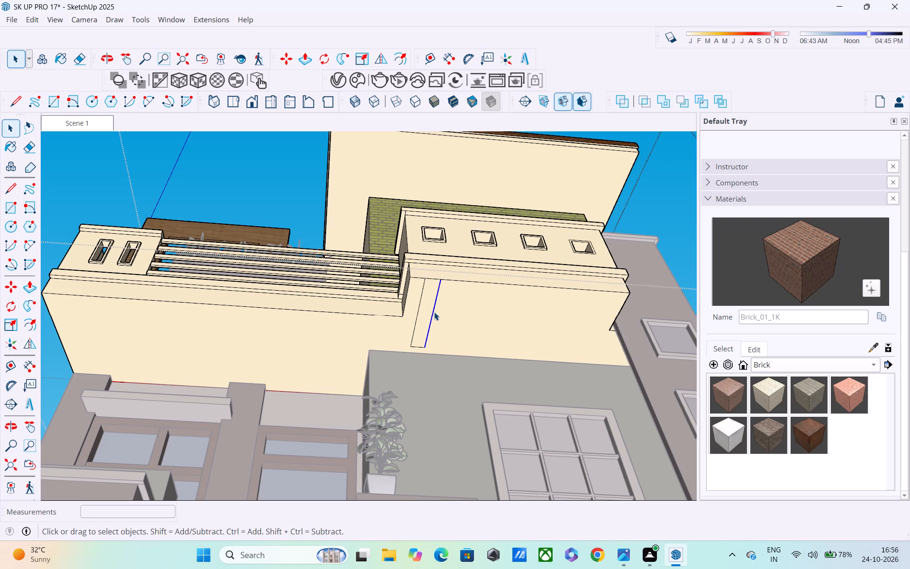
left_click(423, 294, "shift")
left_click(420, 347, "shift")
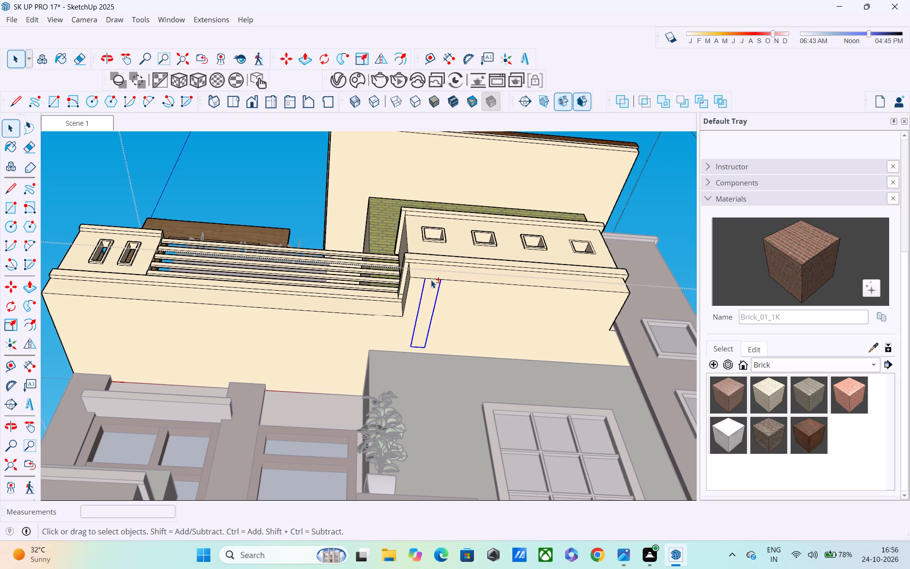
left_click(431, 279, "shift")
key("m")
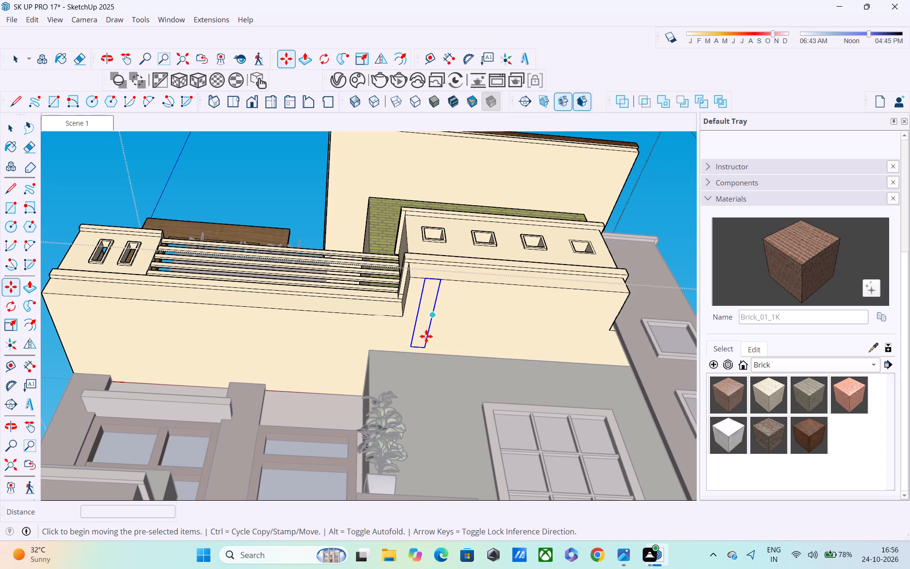
left_click(424, 348)
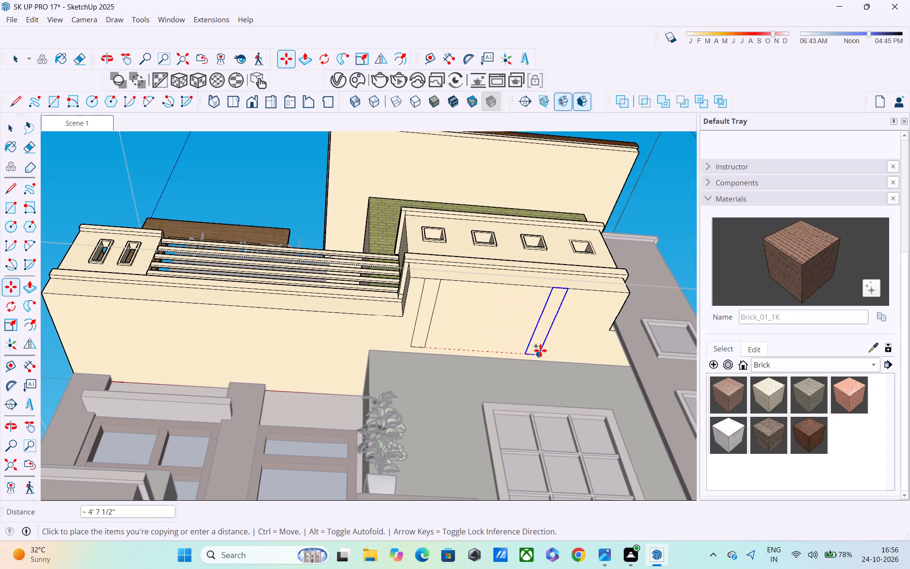
left_click(578, 356)
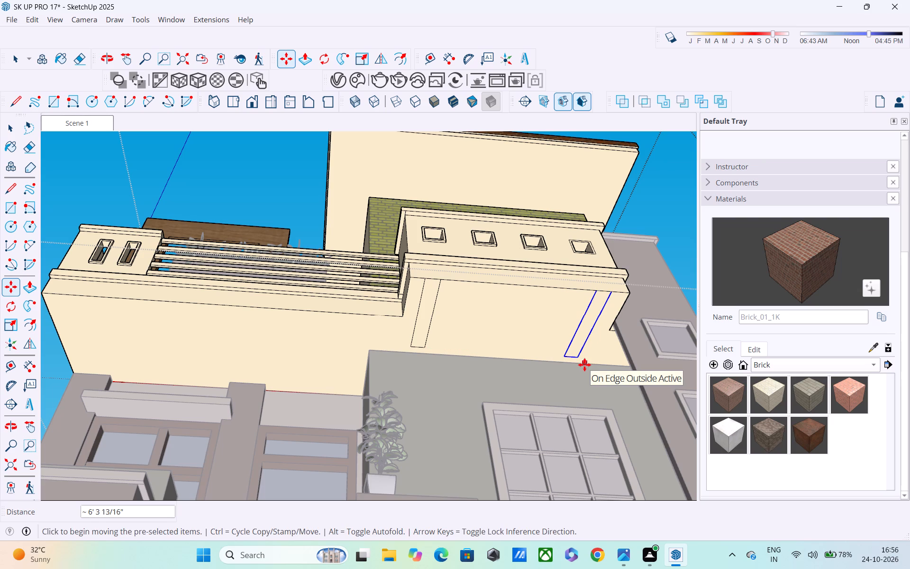
key("slash")
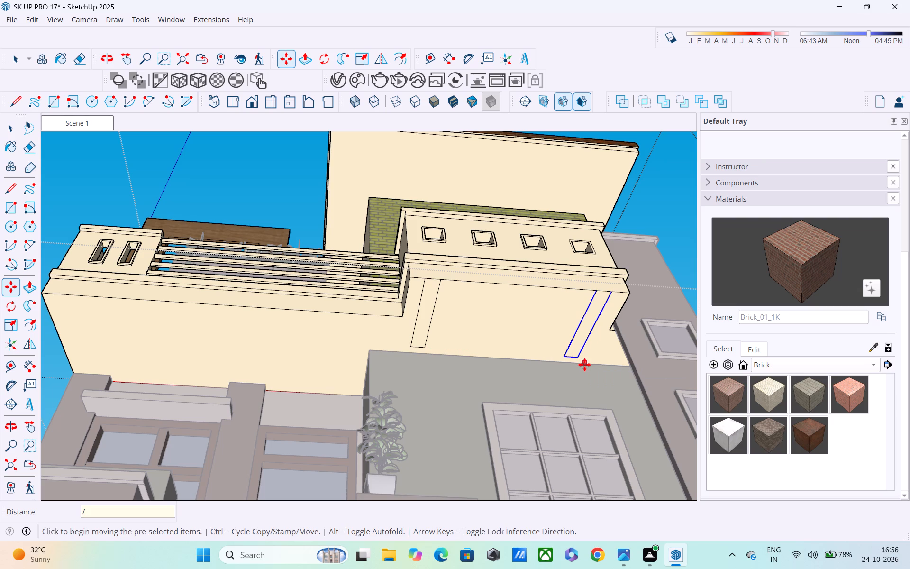
key("5")
key("Return")
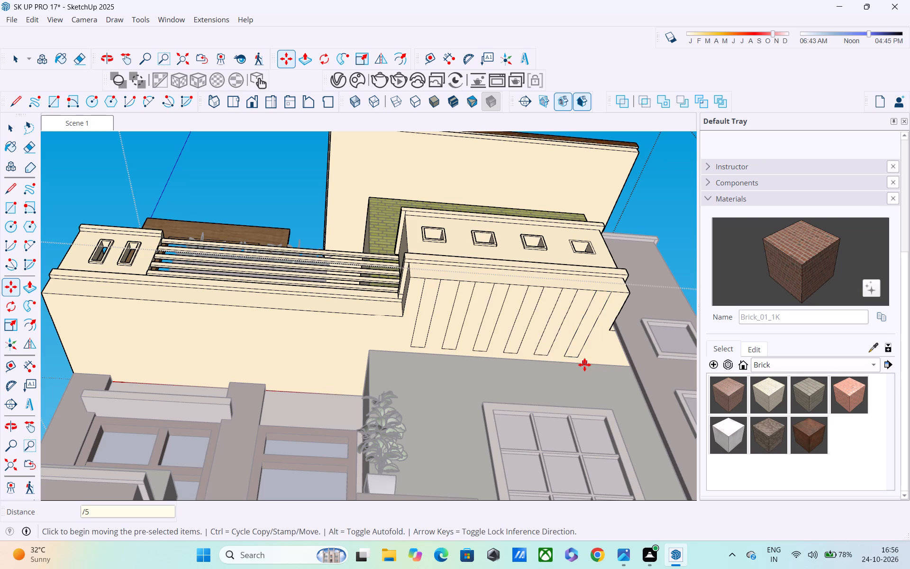
key("space")
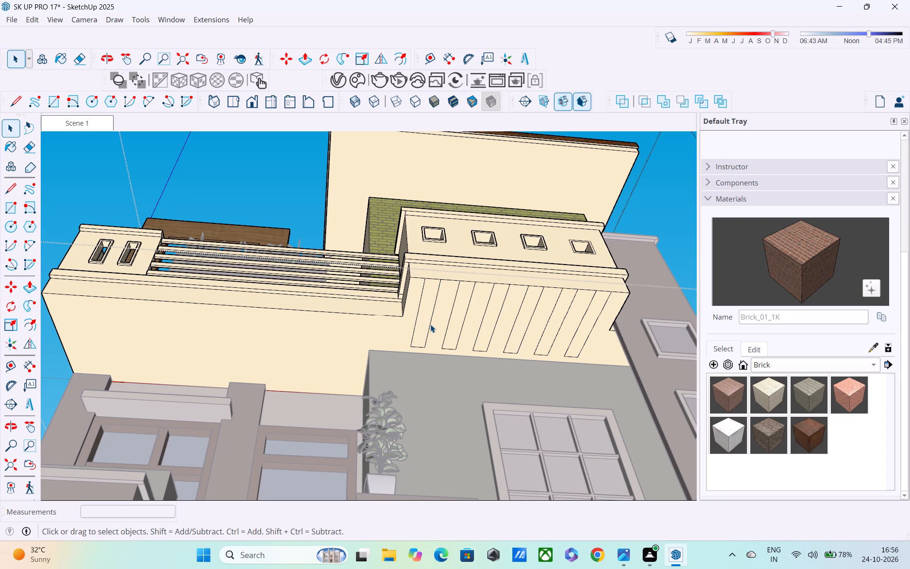
Push/Pull all six strips 5" down from the balcony underside to form beams.
key("p")
left_click(428, 297)
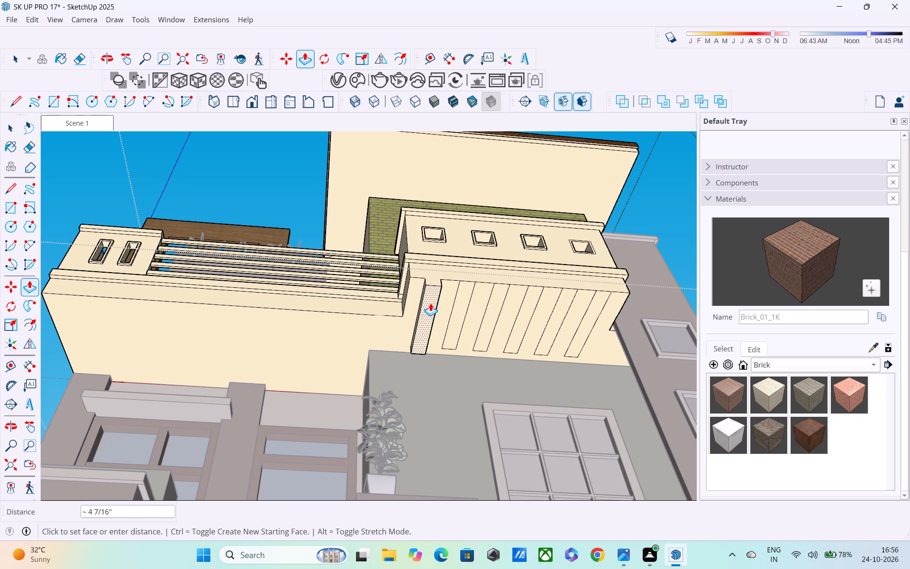
type("5\"")
key("Return")
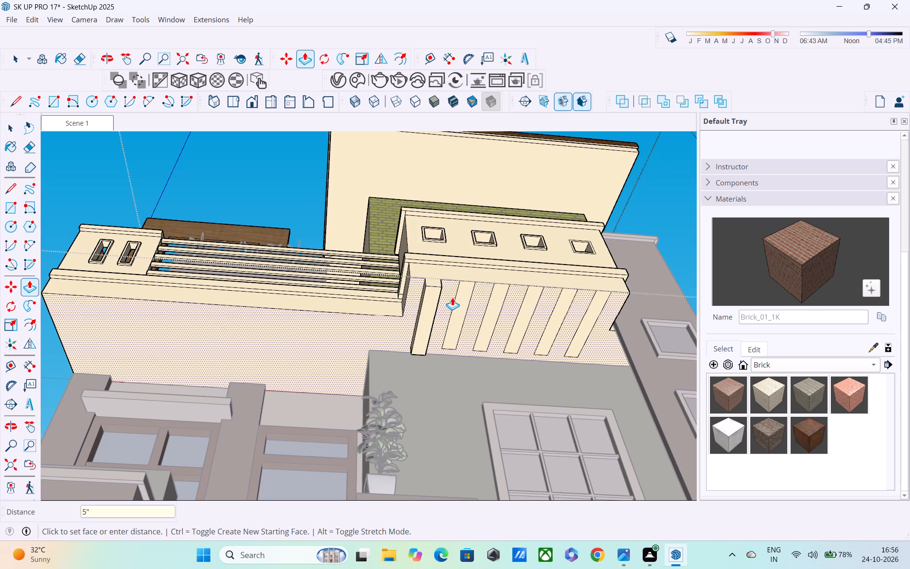
double_click(463, 308)
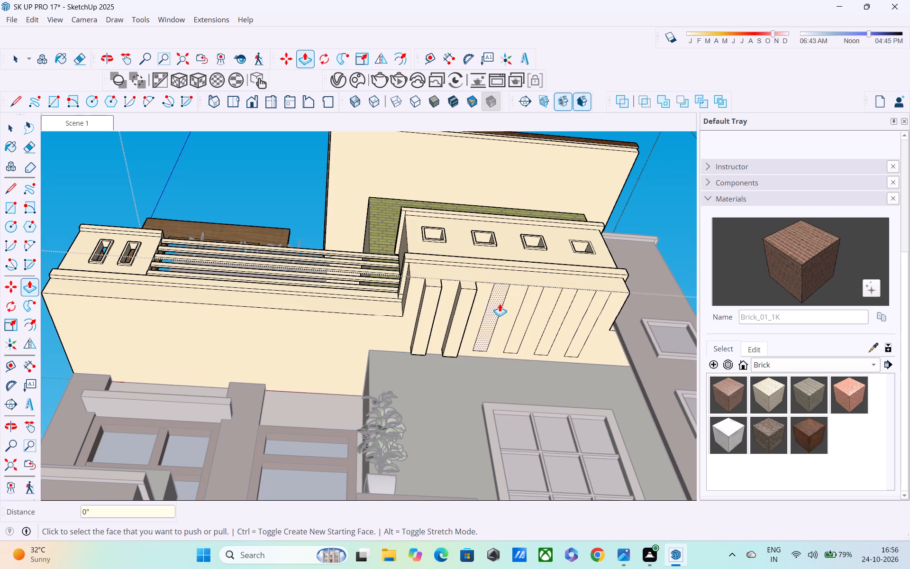
double_click(498, 301)
double_click(525, 308)
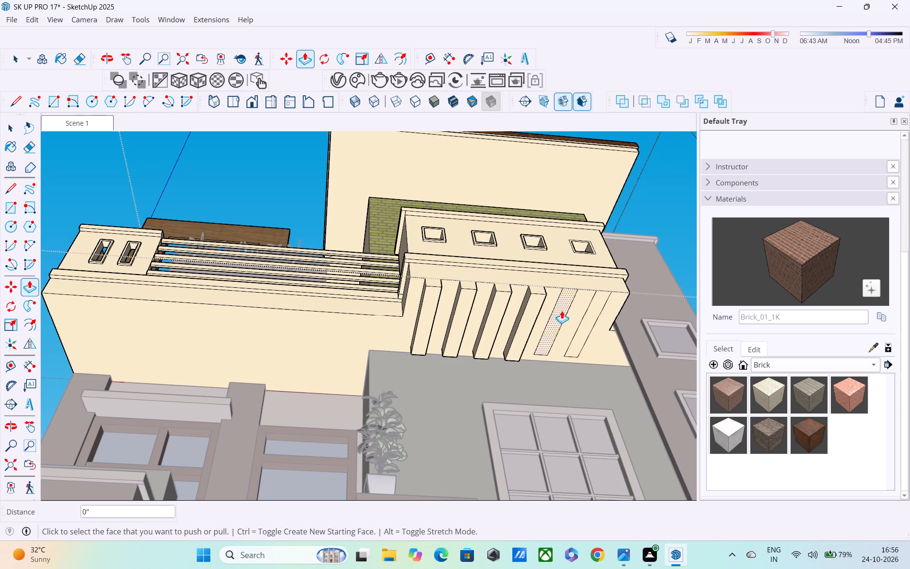
double_click(562, 309)
double_click(600, 306)
Draw a line about 6' 11" long across the tops of the six beams' front ends, separating them from the balcony face.
middle_click_drag(599, 304, 603, 327)
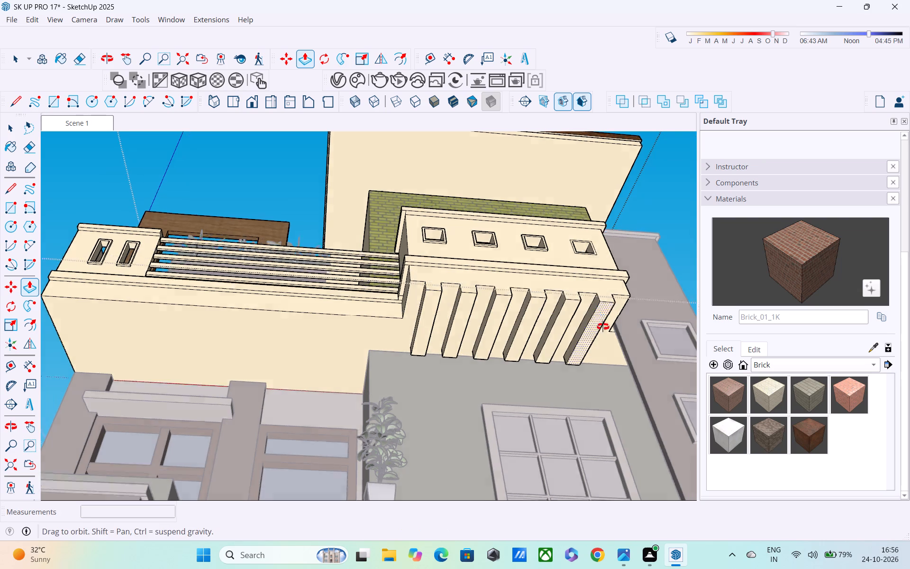
middle_click_drag(603, 327, 615, 386)
middle_click_drag(531, 328, 554, 407)
scroll(461, 344, "up", 3)
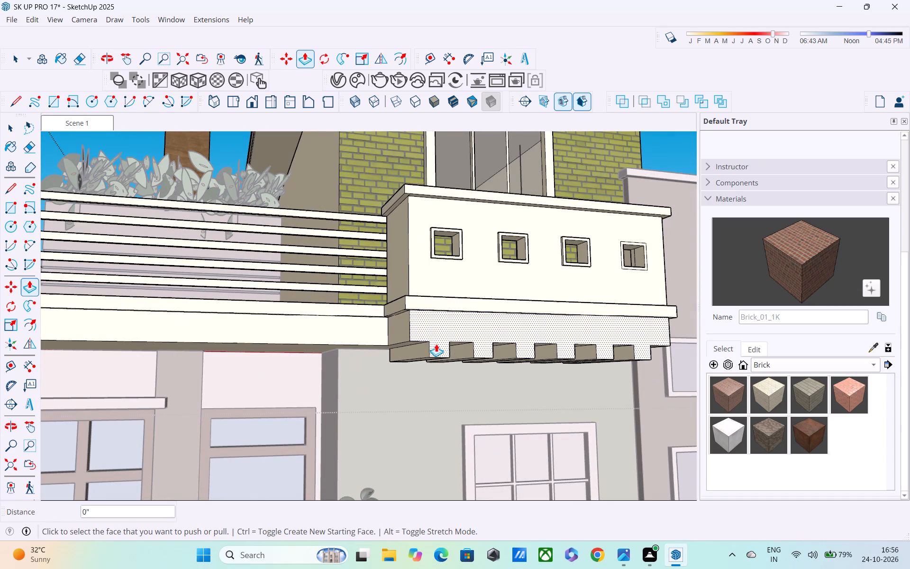
left_click(441, 343)
key("Escape")
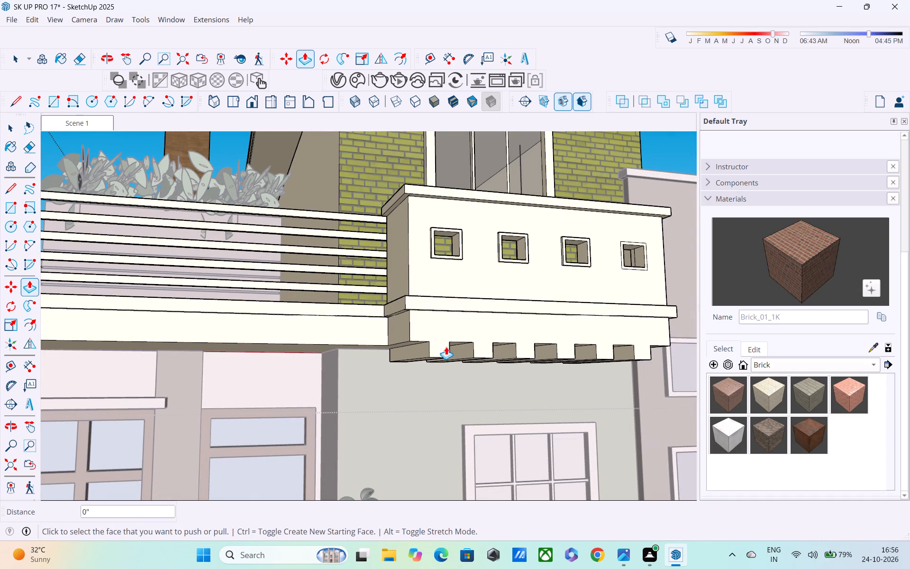
key("l")
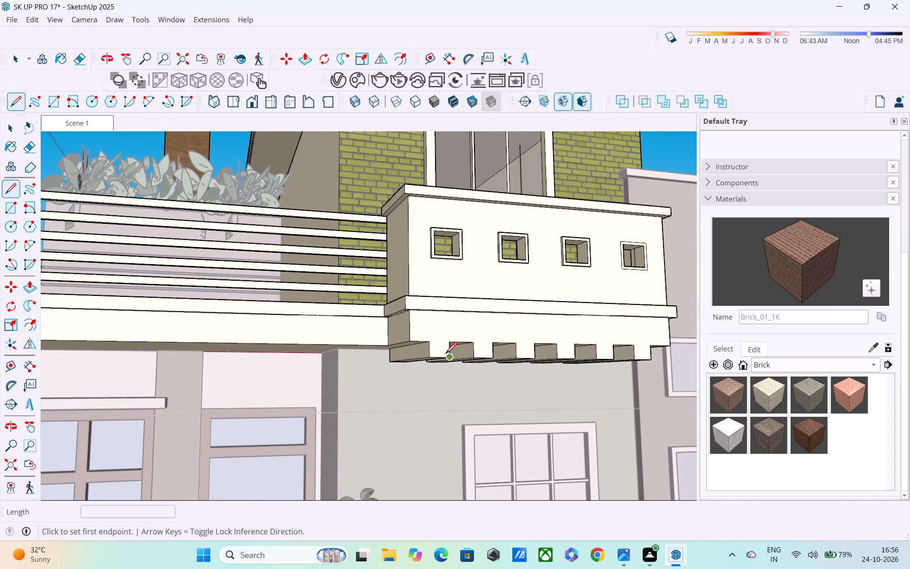
scroll(446, 355, "up", 2)
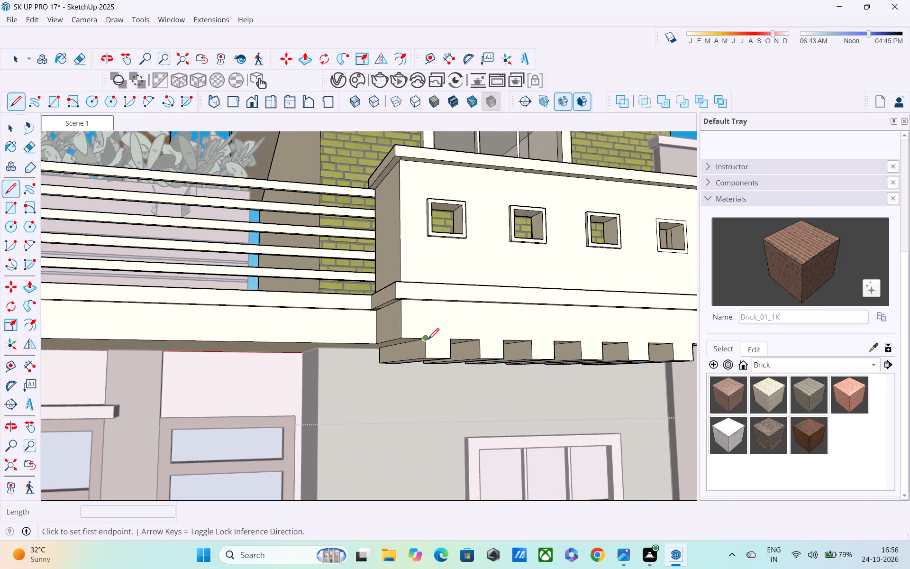
left_click(428, 340)
middle_click_drag(529, 333, 414, 365)
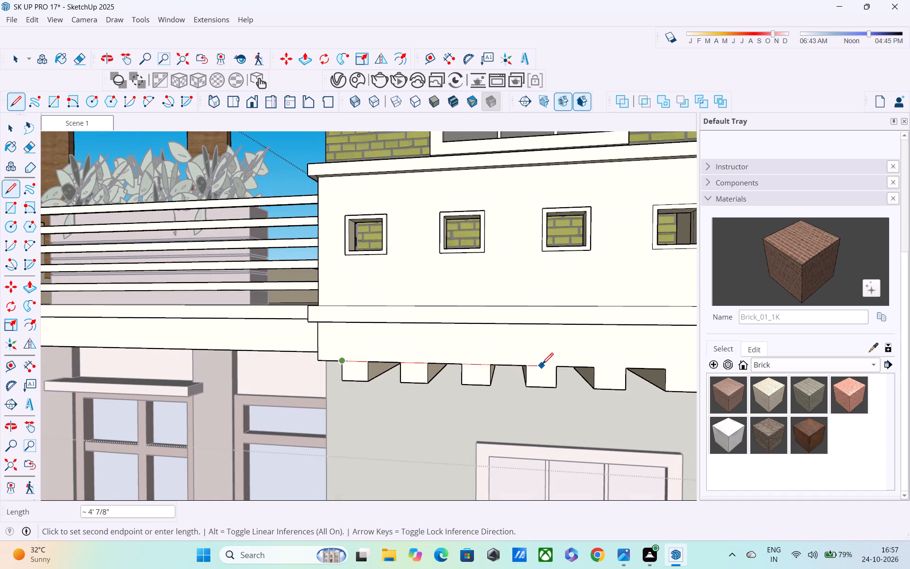
middle_click_drag(542, 365, 446, 369, "shift")
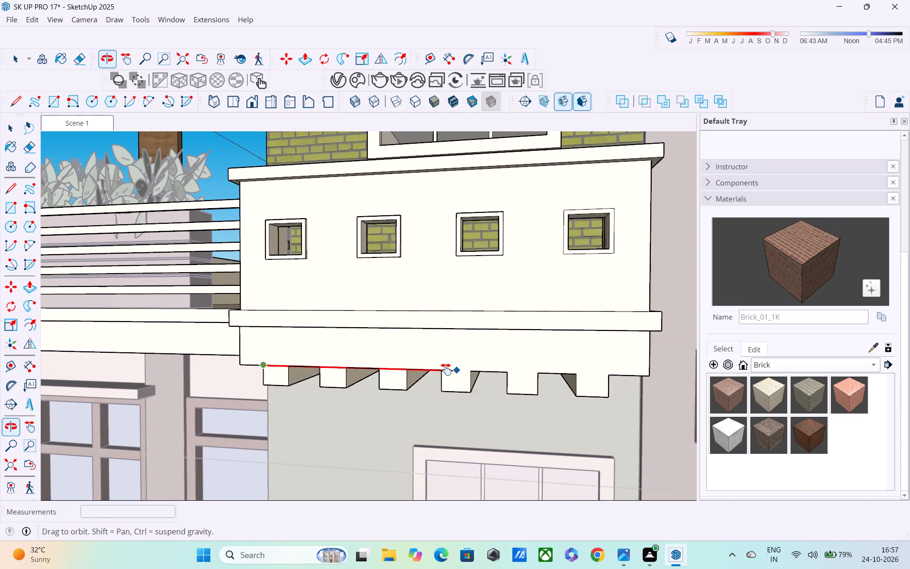
middle_click_drag(446, 369, 418, 369, "shift")
left_click(570, 379)
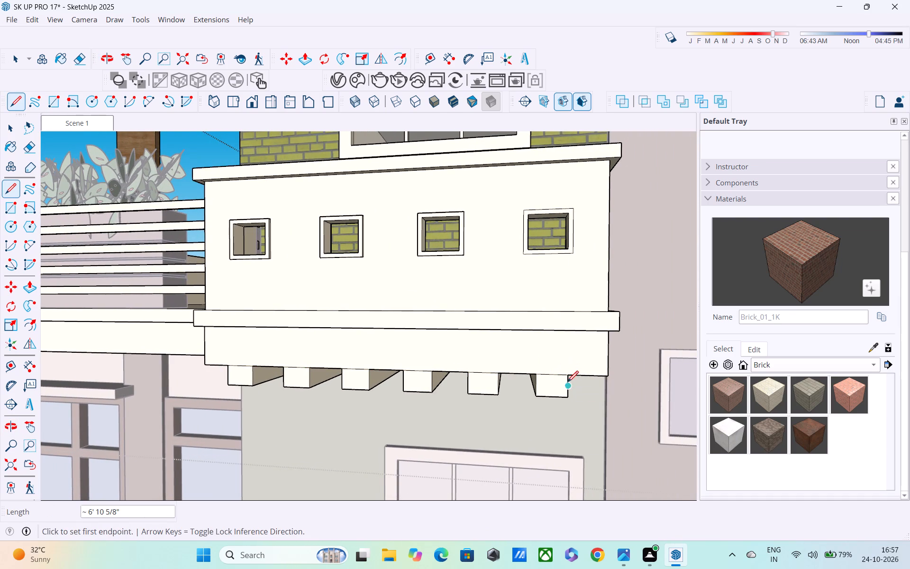
key("space")
Push/Pull the front ends of all six beams 5" outward beyond the balcony face.
scroll(346, 387, "up", 2)
type("lp")
left_click(227, 371)
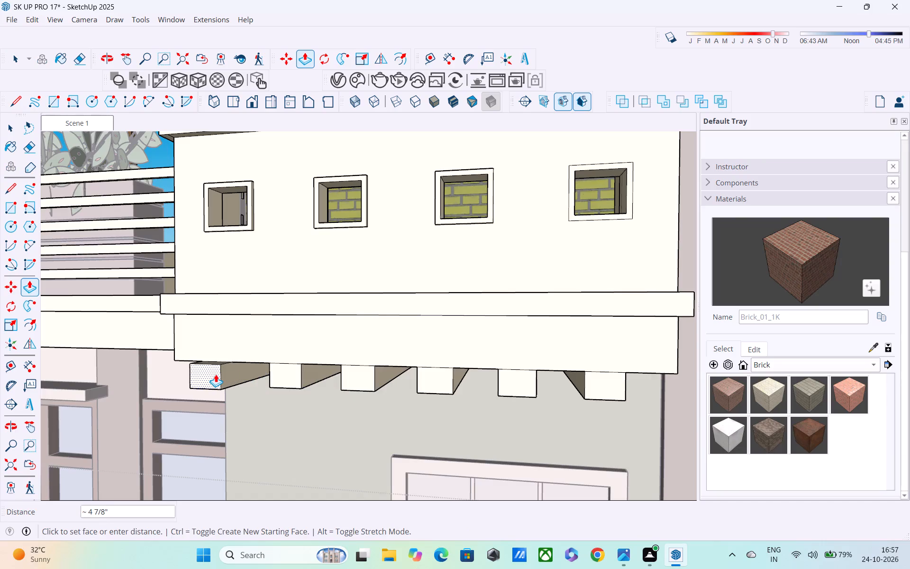
type("5\"")
key("Return")
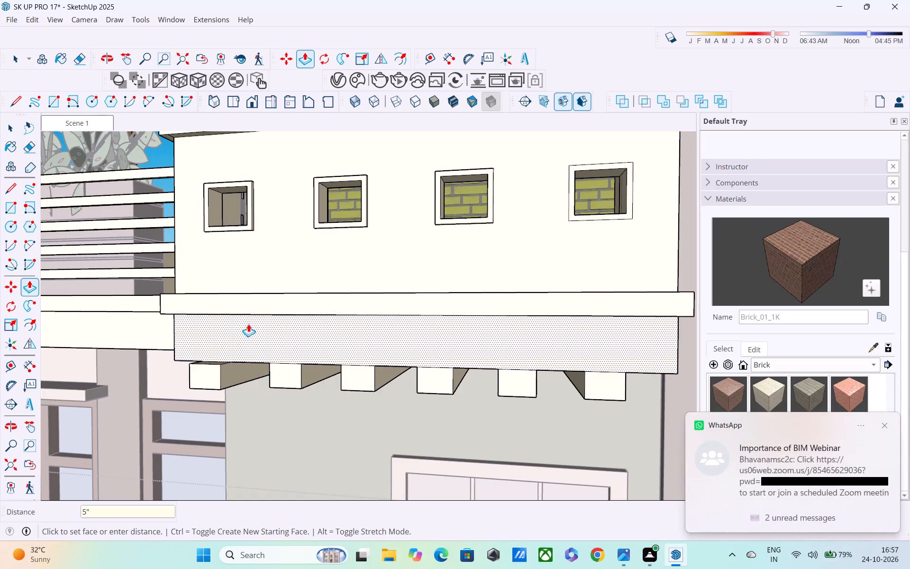
double_click(281, 367)
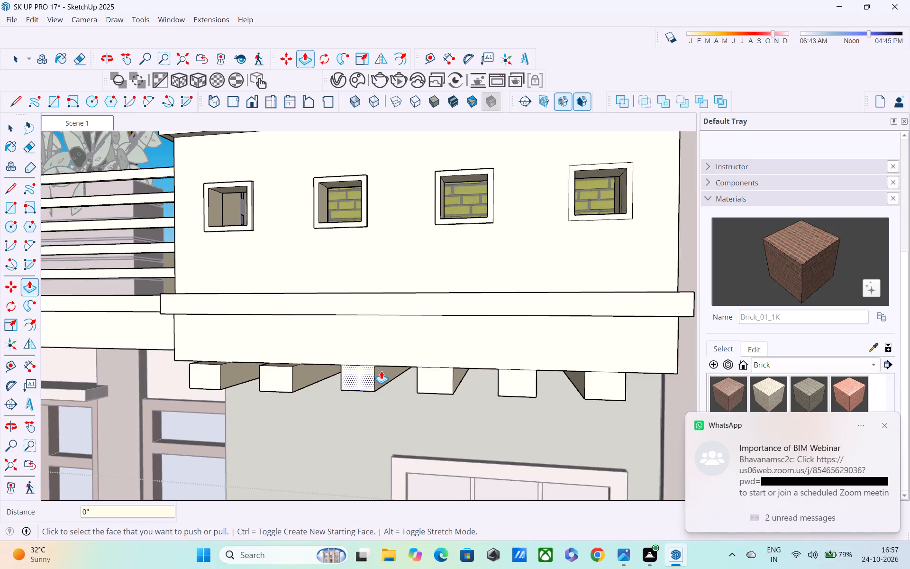
double_click(361, 374)
double_click(437, 376)
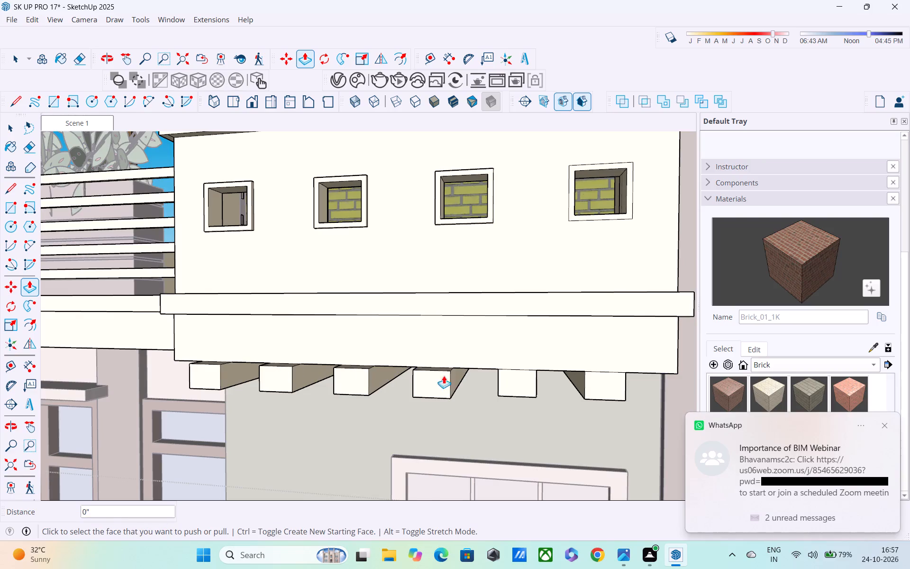
double_click(513, 376)
double_click(605, 378)
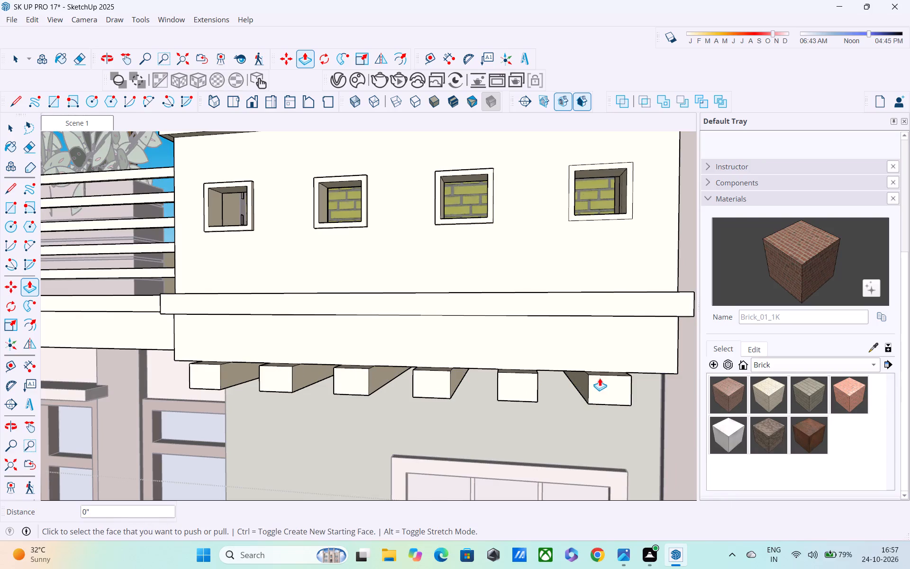
Draw lines about 7" long across the tops of the five beams nearest the railing, where they meet the balcony face.
middle_click_drag(592, 373, 420, 446)
scroll(163, 381, "up", 2)
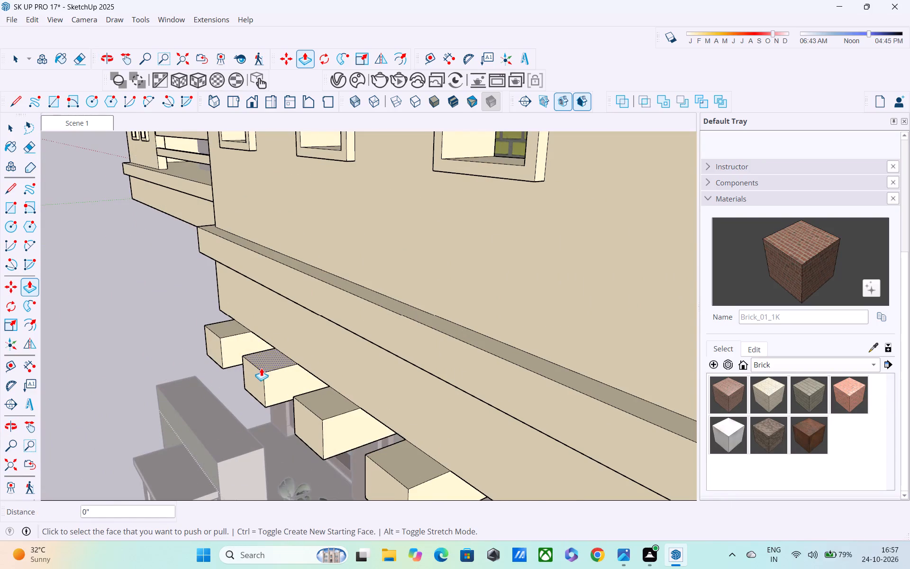
key("l")
left_click(230, 319)
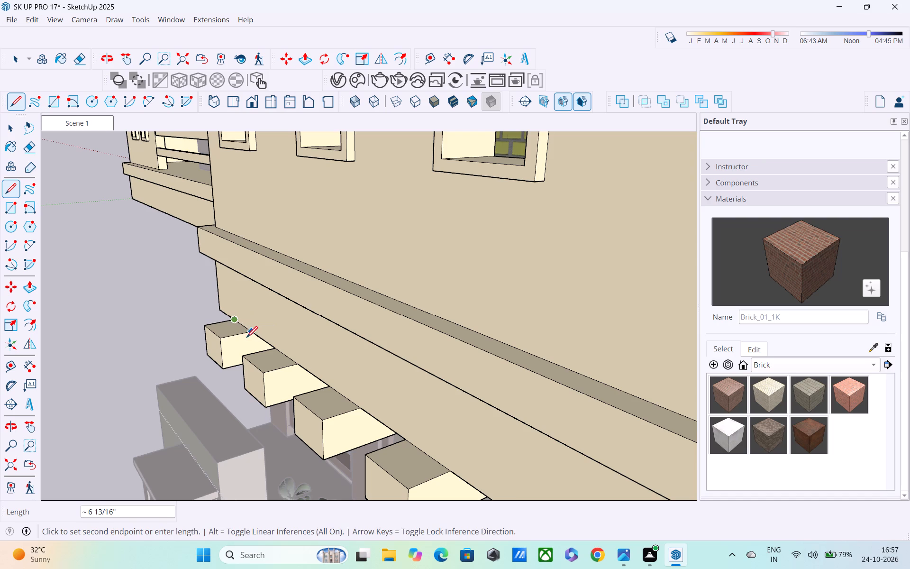
left_click(250, 336)
left_click(275, 349)
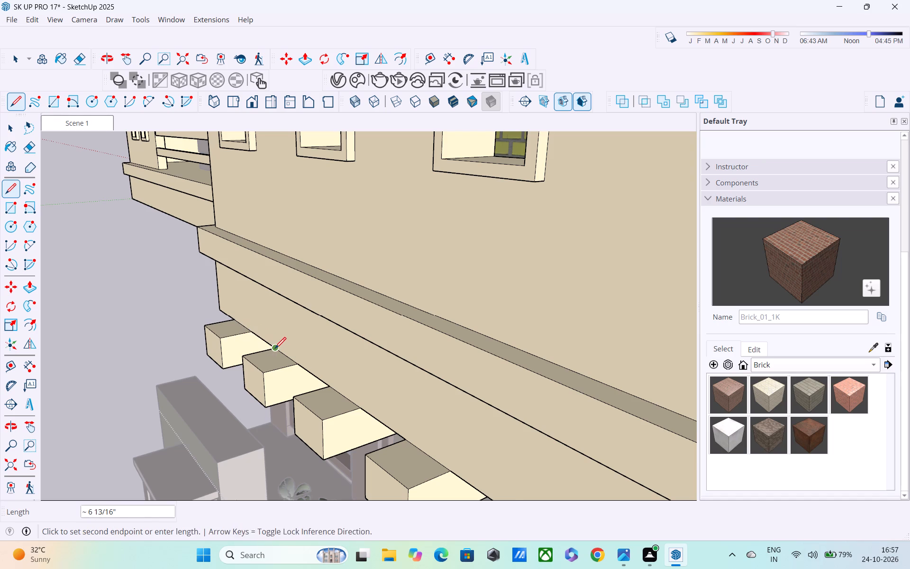
left_click(295, 367)
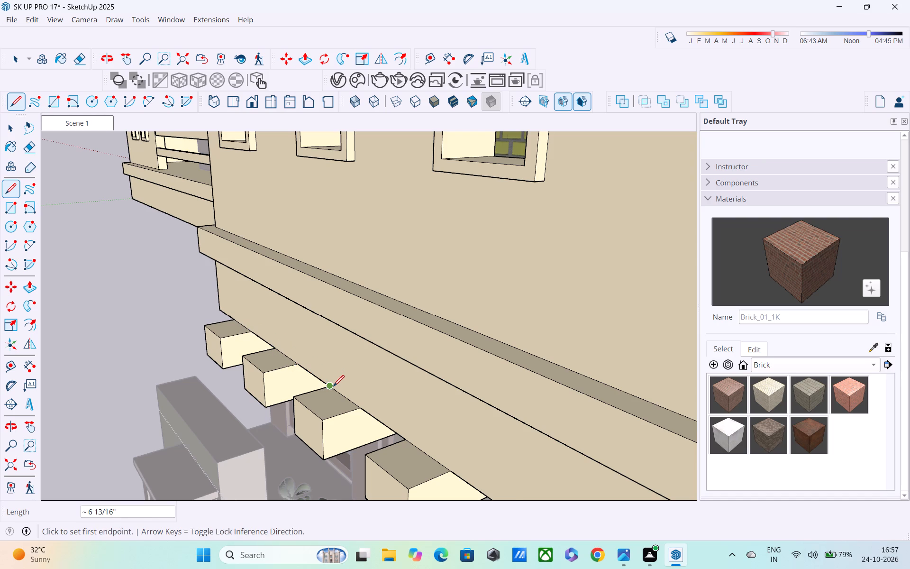
left_click(330, 388)
left_click(357, 409)
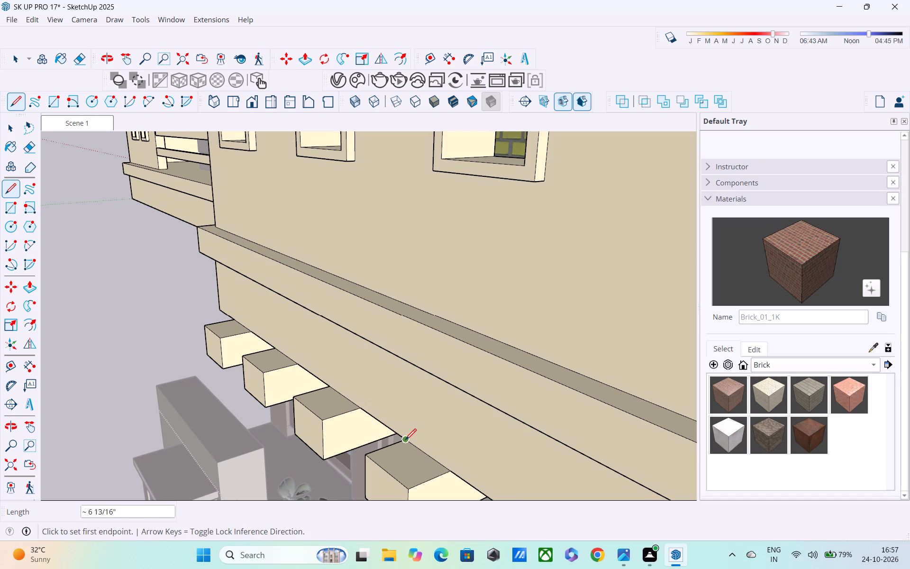
left_click(405, 441)
left_click(450, 472)
middle_click_drag(444, 469, 361, 385)
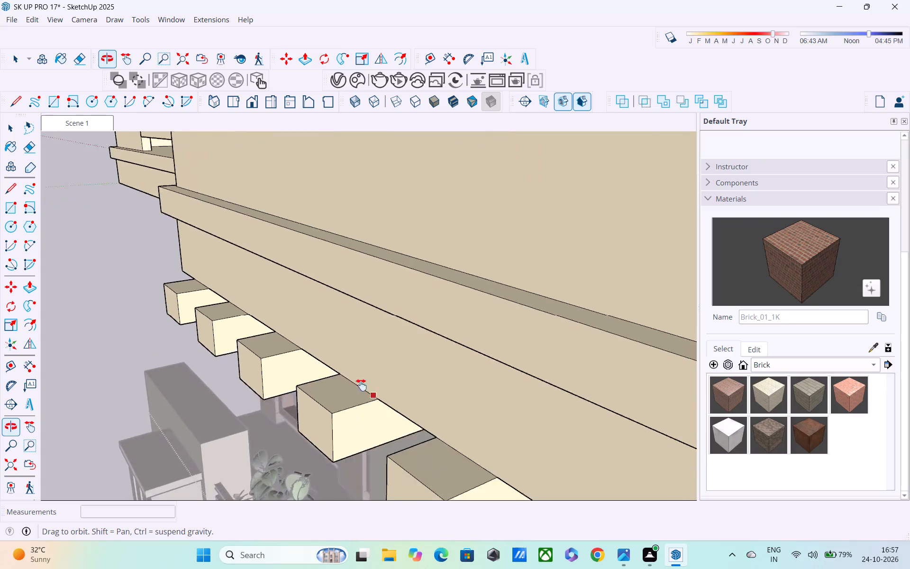
middle_click_drag(361, 385, 339, 358)
left_click(392, 391)
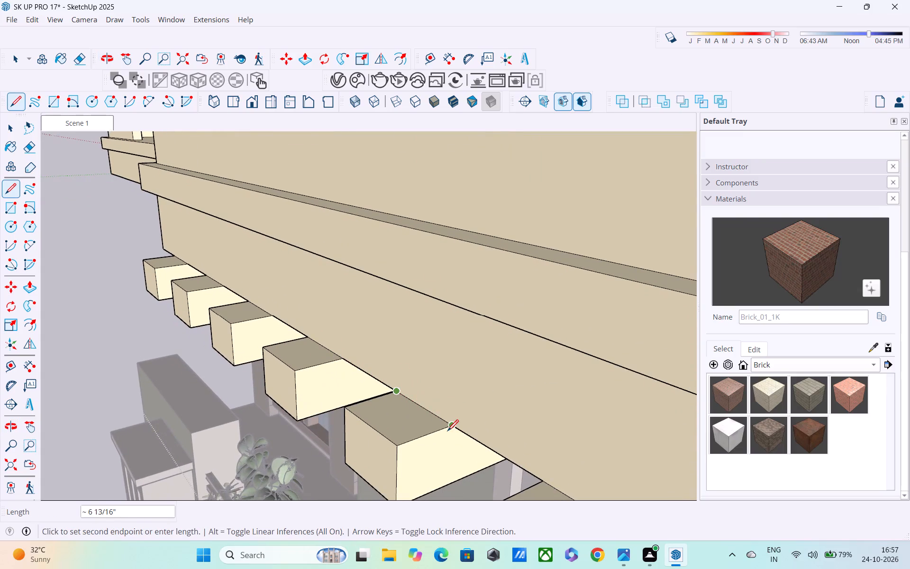
left_click(449, 431)
Push/Pull the projecting top faces of those five beams 5" up against the balcony face.
key("p")
left_click(404, 417)
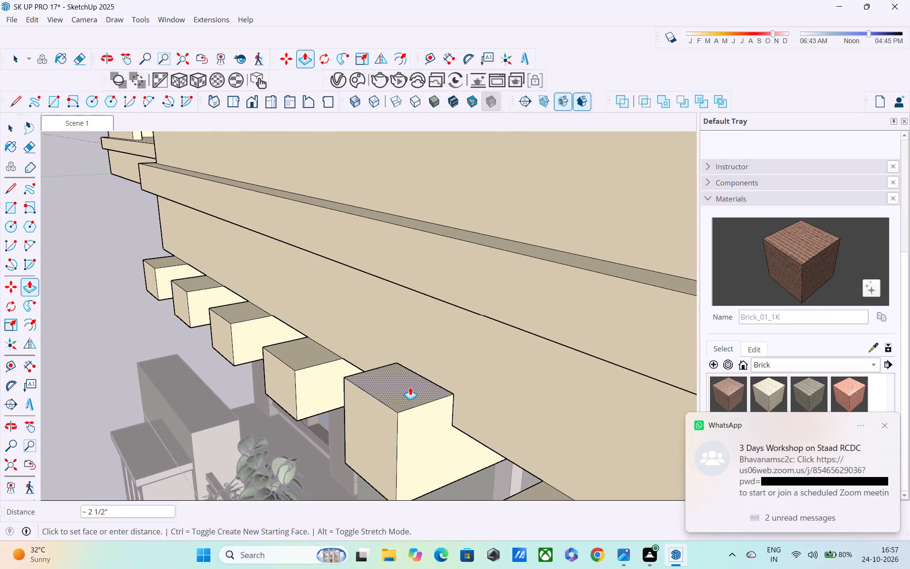
type("5\"")
key("Return")
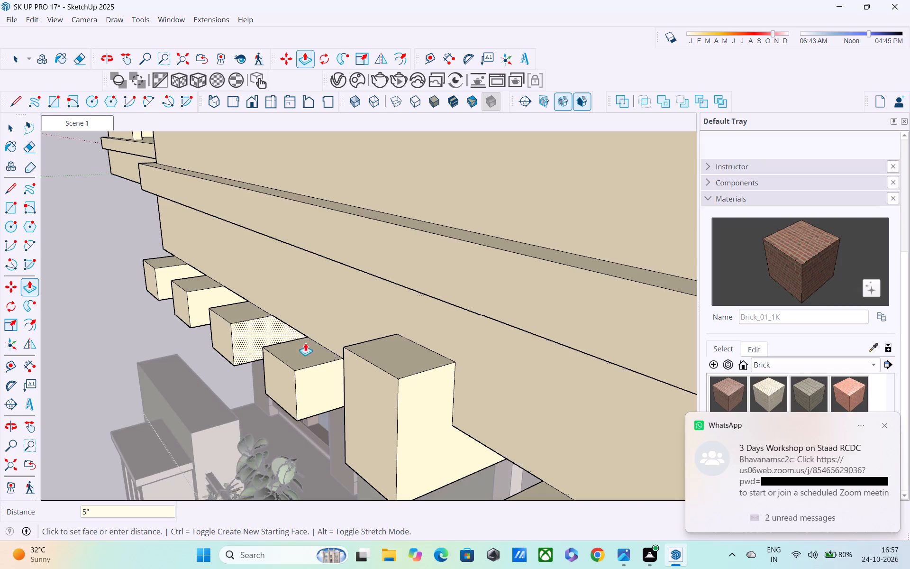
double_click(304, 353)
double_click(240, 309)
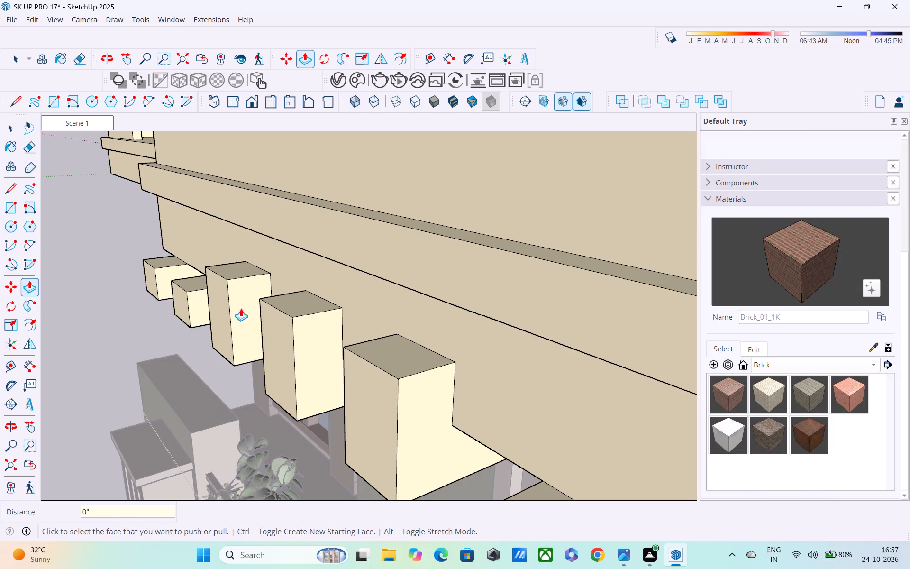
middle_click_drag(250, 300, 405, 381, "shift")
double_click(327, 349)
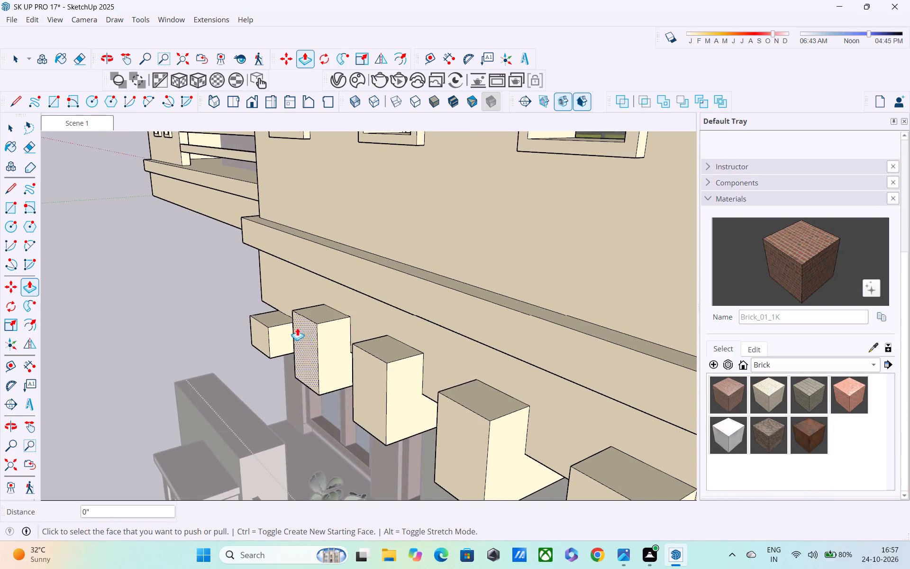
double_click(280, 316)
Paint the front, underside and sides of the beam nearest the railing with the wood material Wood_Veneer_15_1K.
scroll(282, 319, "up", 1)
middle_click_drag(288, 325, 390, 276)
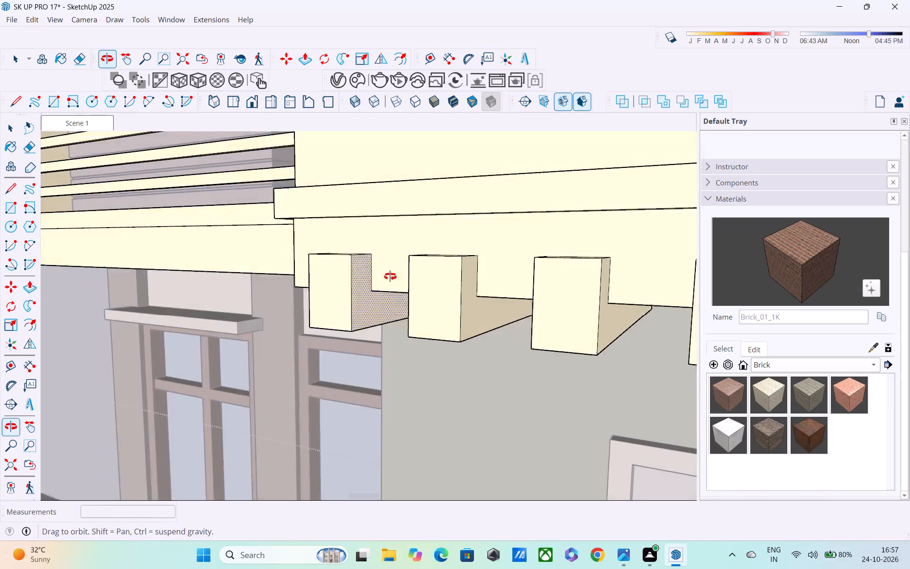
middle_click_drag(390, 276, 390, 276)
scroll(400, 266, "down", 5)
middle_click_drag(489, 294, 596, 241)
scroll(595, 240, "down", 4)
key("space")
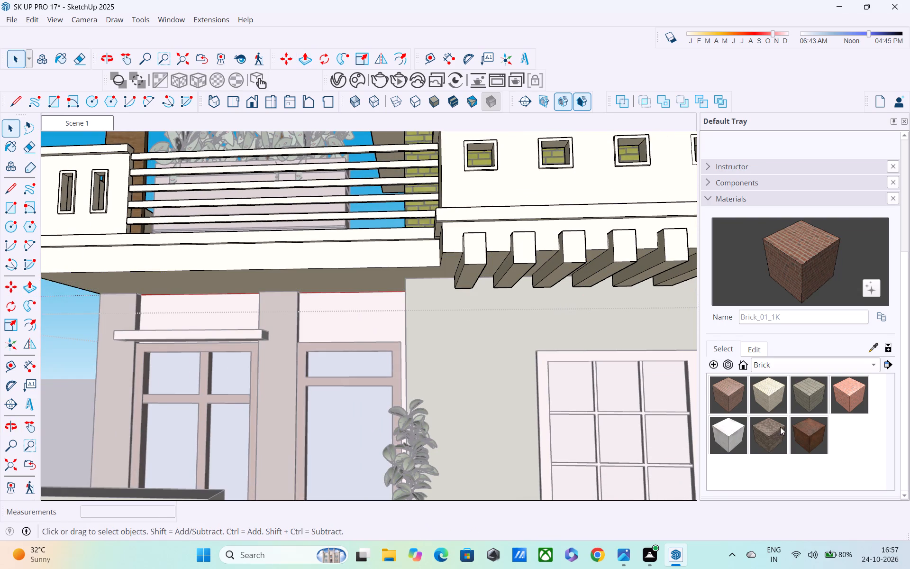
left_click(776, 368)
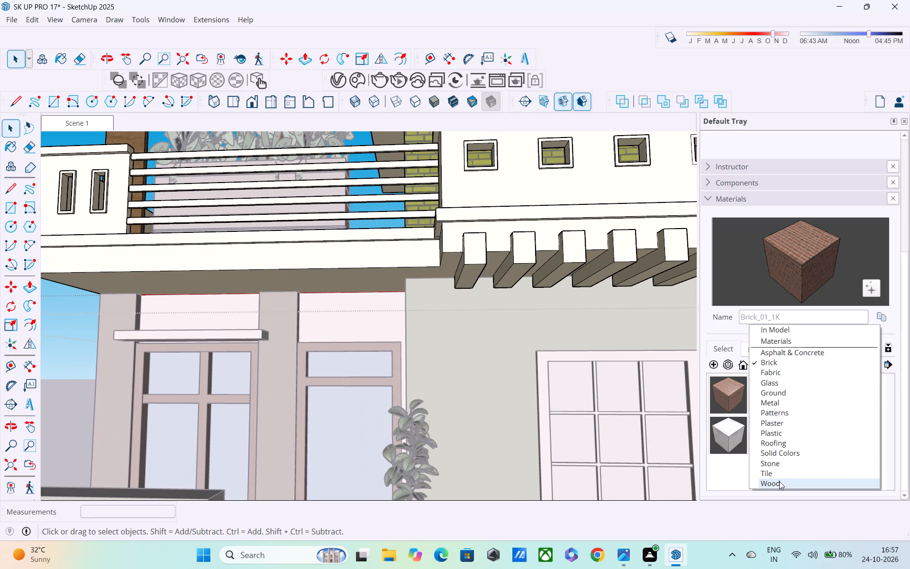
left_click(779, 483)
left_click(763, 430)
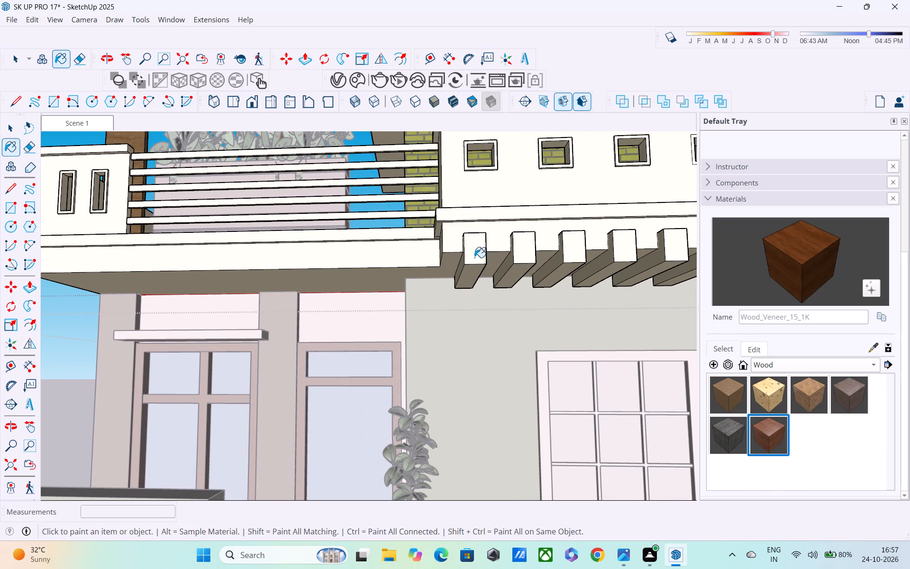
left_click(474, 257)
middle_click_drag(482, 275, 566, 260)
left_click(467, 273)
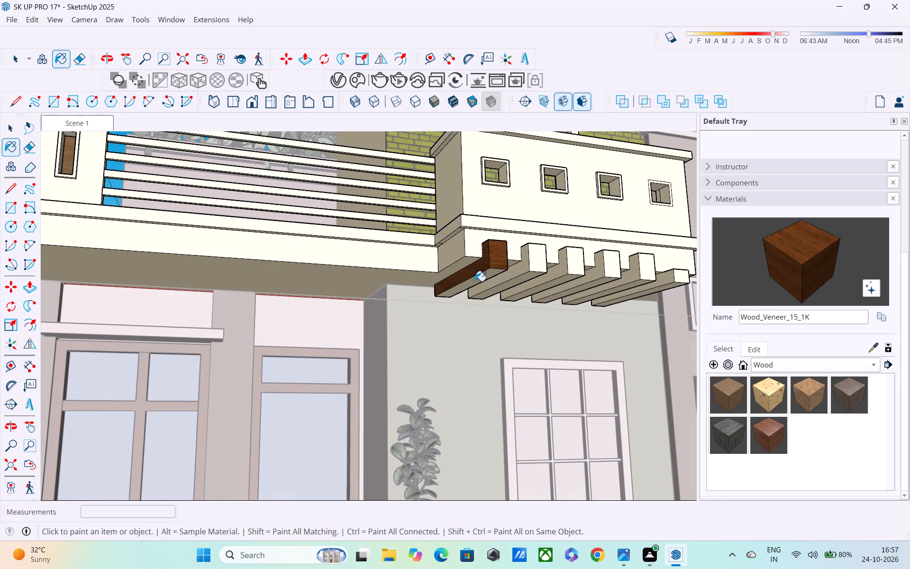
left_click(478, 281)
middle_click_drag(488, 282, 345, 236)
scroll(379, 242, "up", 3)
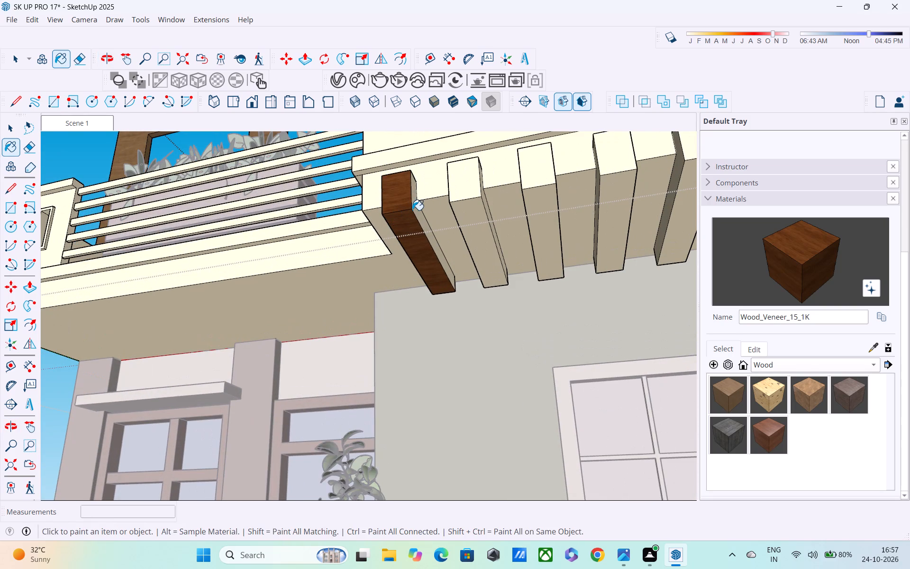
left_click(412, 210)
left_click(416, 210)
Paint the front, underside and both sides of the second beam from the railing with Wood_Veneer_15_1K.
left_click(465, 194)
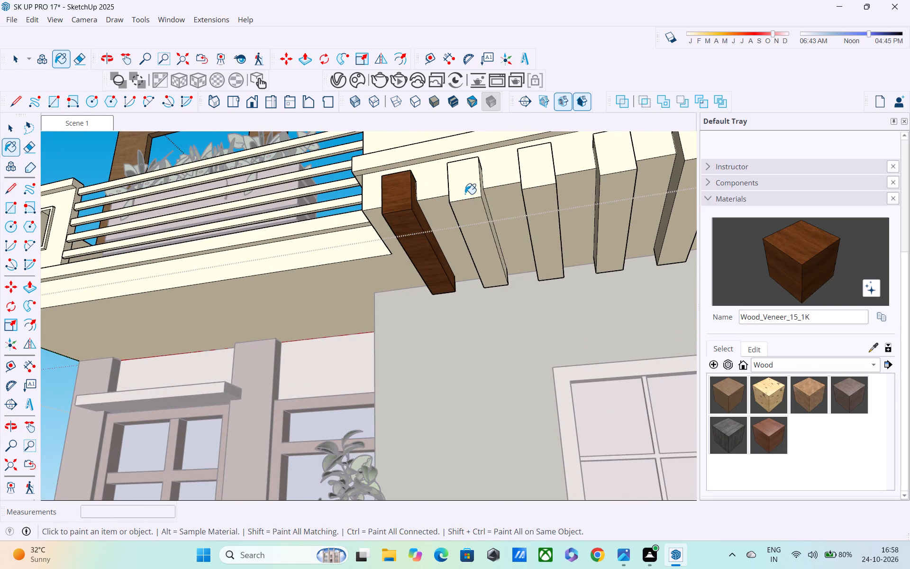
double_click(474, 211)
middle_click_drag(446, 224, 371, 244)
scroll(444, 223, "up", 3)
left_click(438, 220)
middle_click_drag(438, 229, 636, 250)
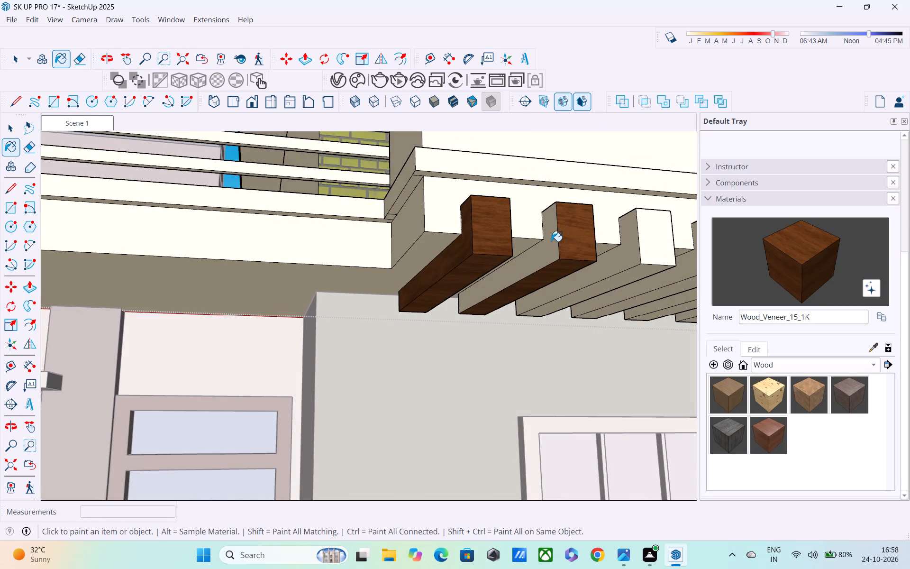
left_click(551, 241)
Paint the front, underside and side faces of the third and fourth beams from the railing with Wood_Veneer_15_1K.
middle_click_drag(562, 245, 382, 239)
left_click(532, 215)
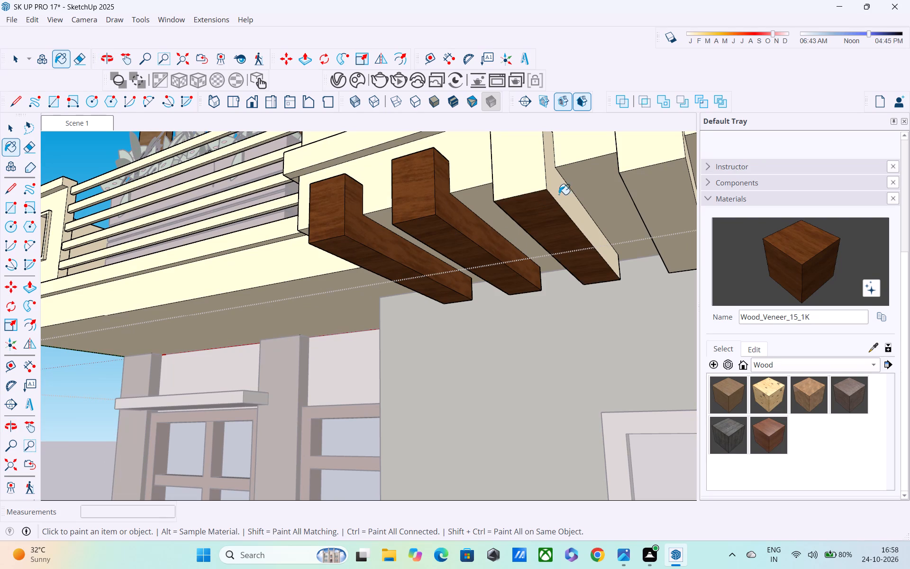
left_click(559, 193)
left_click(528, 179)
middle_click_drag(542, 190, 676, 210)
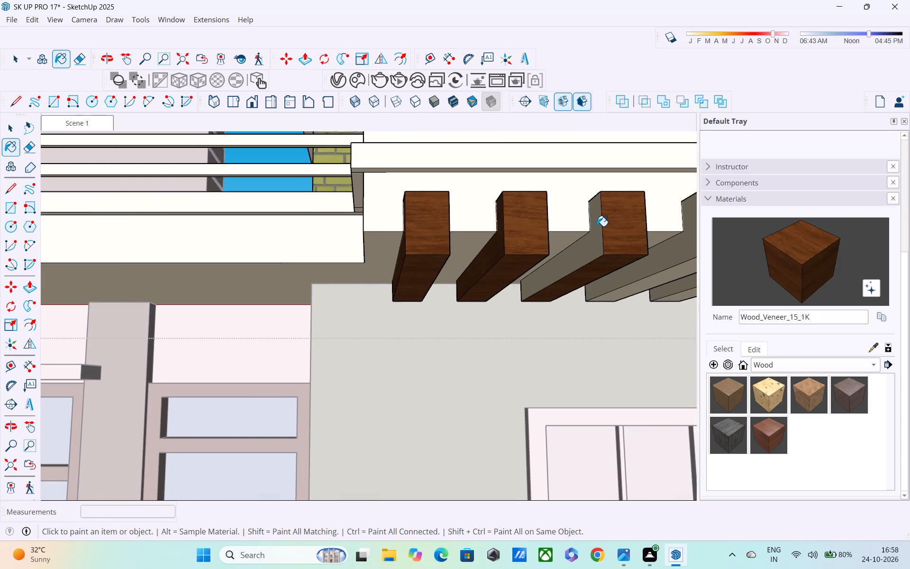
left_click(596, 227)
middle_click_drag(607, 253, 373, 241)
left_click(492, 178)
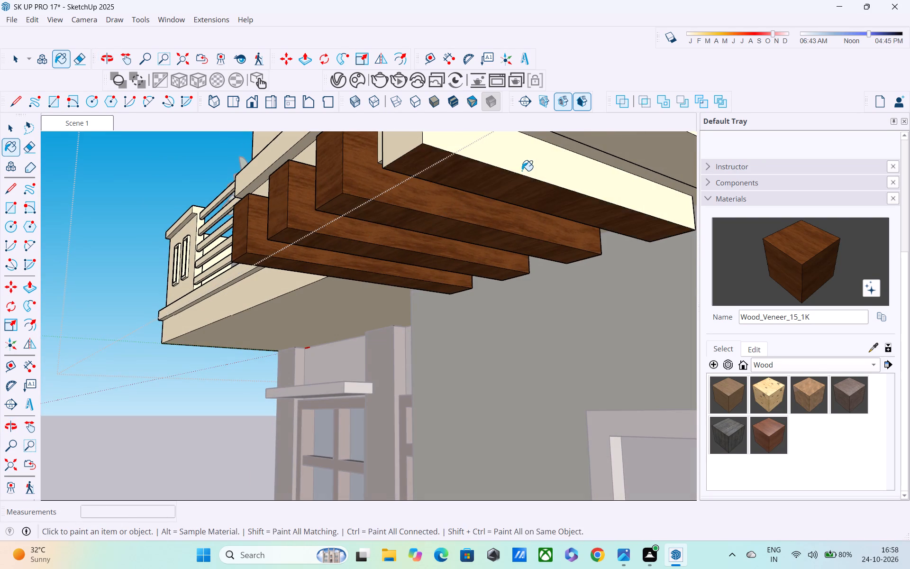
left_click(522, 171)
middle_click_drag(519, 175, 563, 262, "shift")
left_click(453, 209)
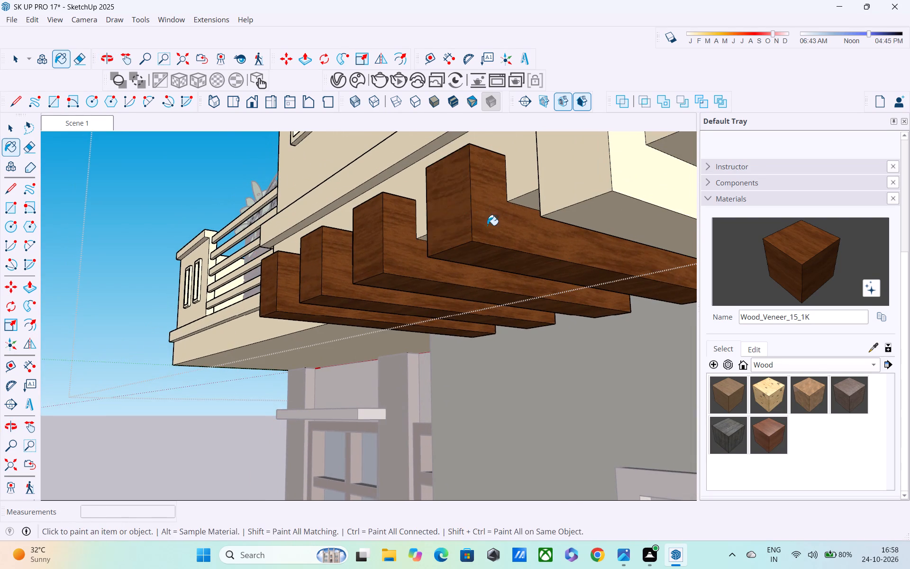
Paint the wall-side ends of the four wood-finished beams with Wood_Veneer_15_1K.
middle_click_drag(488, 226, 316, 204)
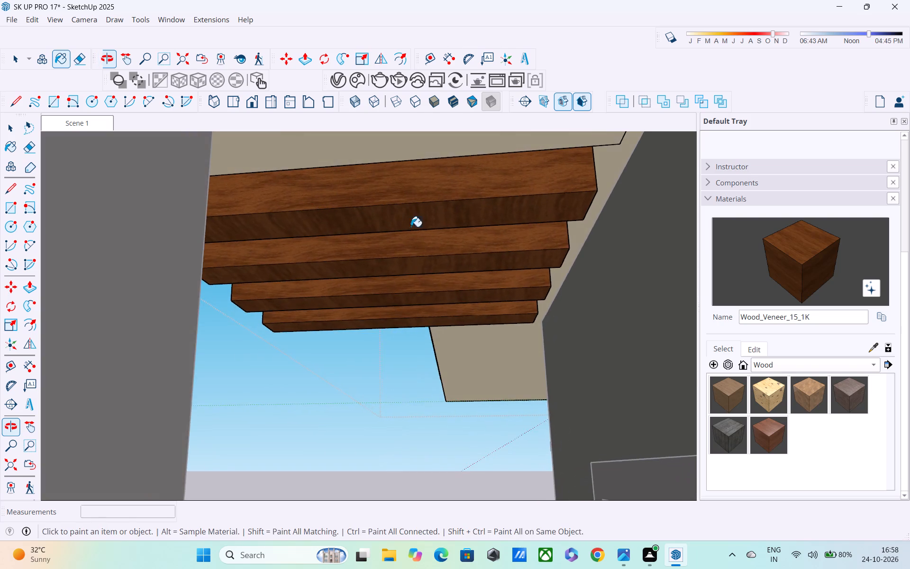
scroll(555, 234, "up", 3)
middle_click_drag(588, 202, 546, 208)
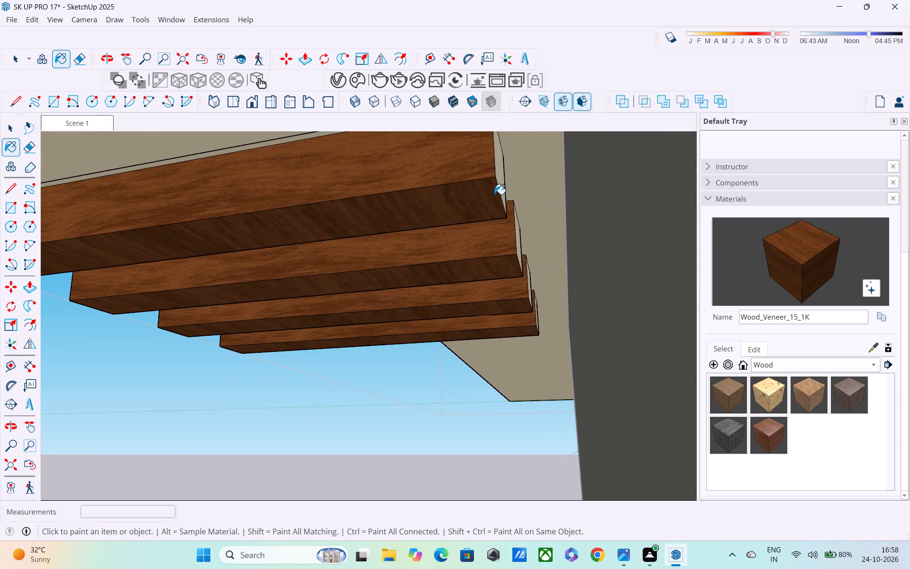
left_click(499, 174)
left_click(516, 242)
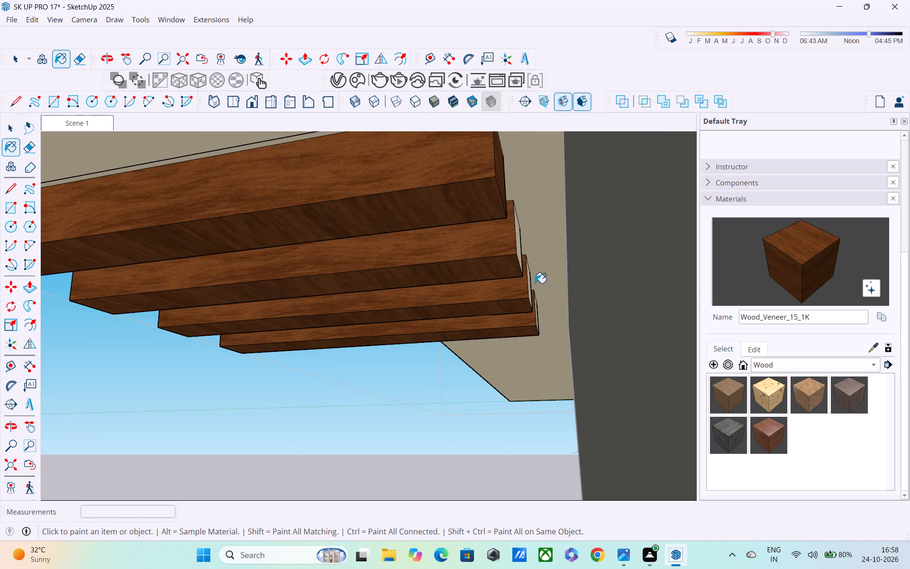
left_click(519, 244)
left_click(531, 289)
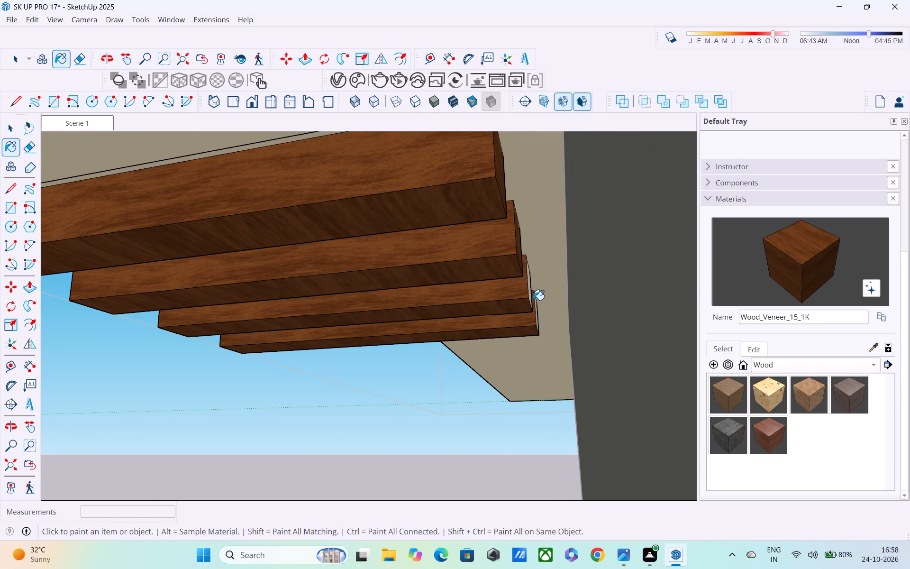
left_click(530, 292)
left_click(537, 323)
middle_click_drag(537, 323, 726, 364)
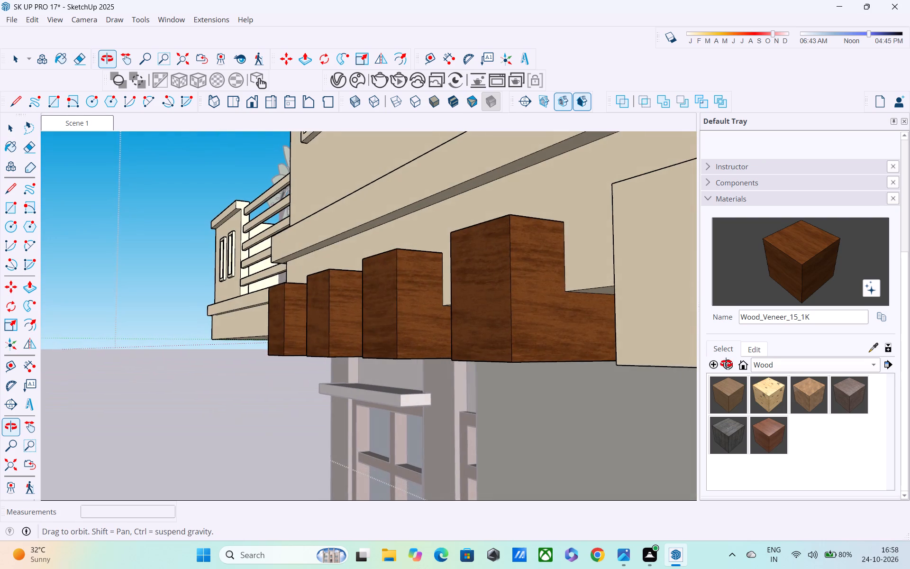
Paint the front, underside and both sides of the fifth beam from the railing with Wood_Veneer_15_1K.
middle_click_drag(726, 364, 555, 318)
left_click(523, 271)
left_click(592, 279)
middle_click_drag(607, 294, 514, 218)
left_click(515, 264)
middle_click_drag(520, 264, 842, 290)
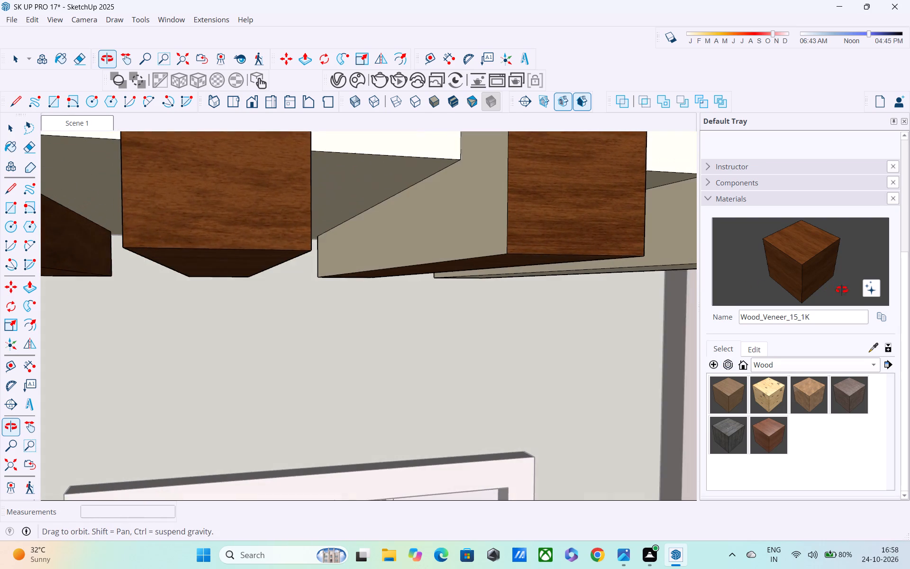
middle_click_drag(842, 290, 843, 289)
left_click(498, 215)
Push/Pull the top of the sixth beam's projecting end up 5" to match the height of the neighbouring beam.
middle_click_drag(517, 230, 324, 239)
scroll(370, 242, "down", 3)
middle_click_drag(437, 265, 316, 263, "shift")
middle_click_drag(500, 272, 435, 355)
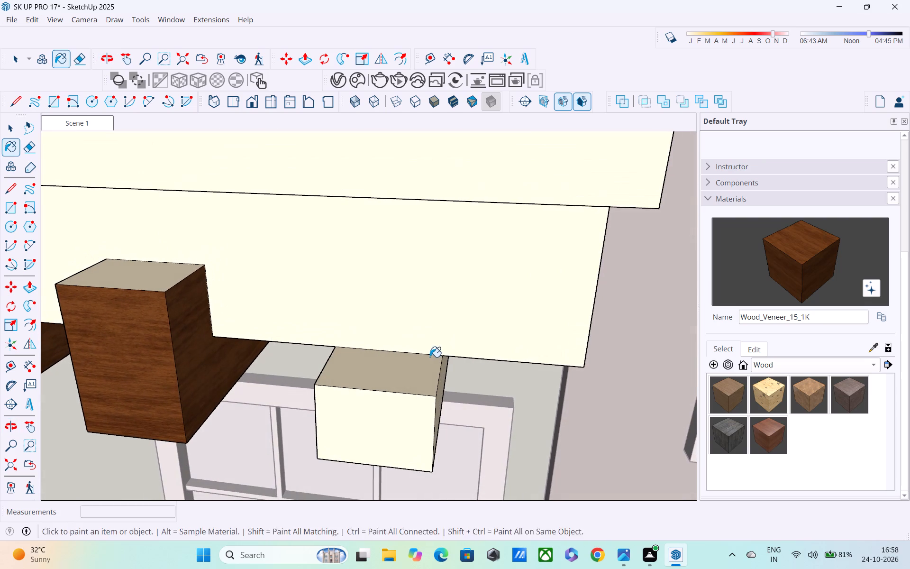
key("space")
key("p")
left_click(374, 370)
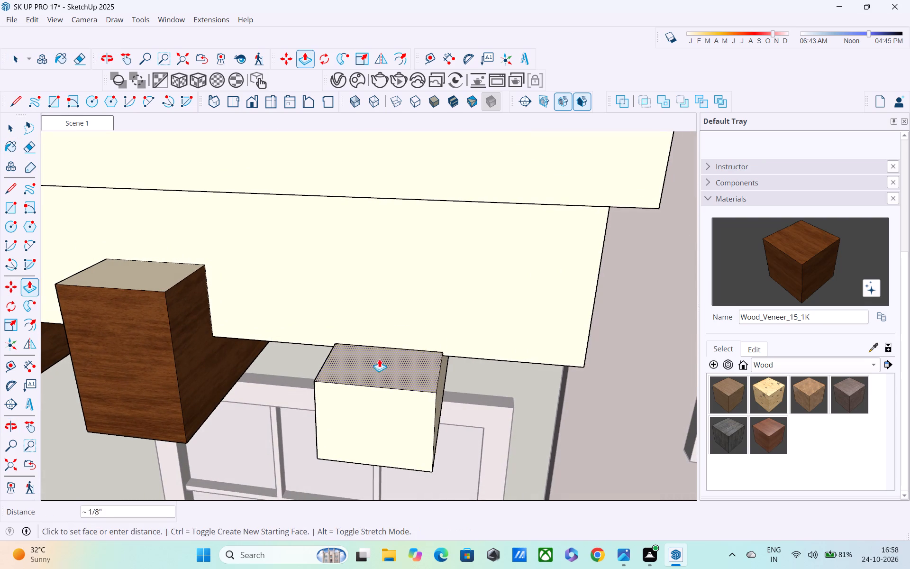
left_click(172, 290)
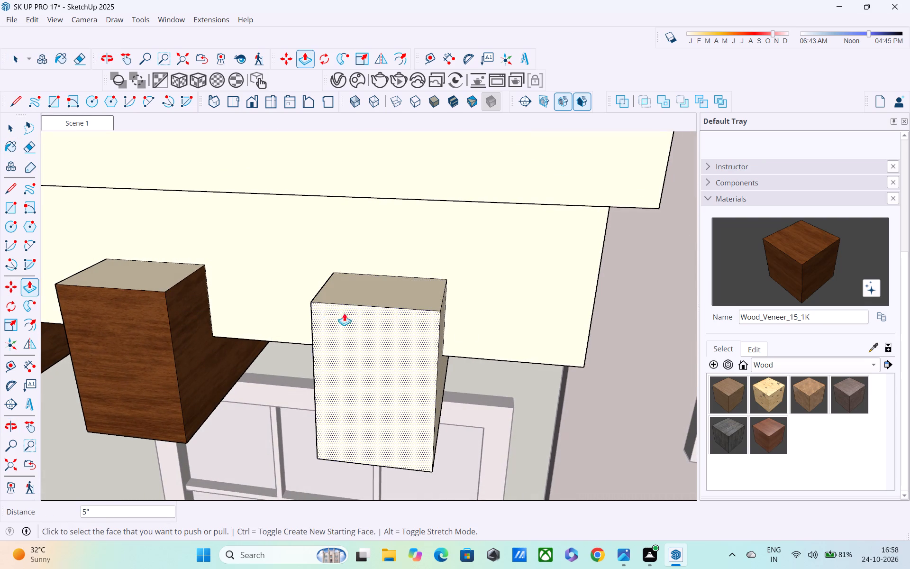
Paint the front, underside and side faces of the sixth beam with Wood_Veneer_15_1K.
left_click(814, 256)
left_click(361, 368)
middle_click_drag(373, 380, 379, 374)
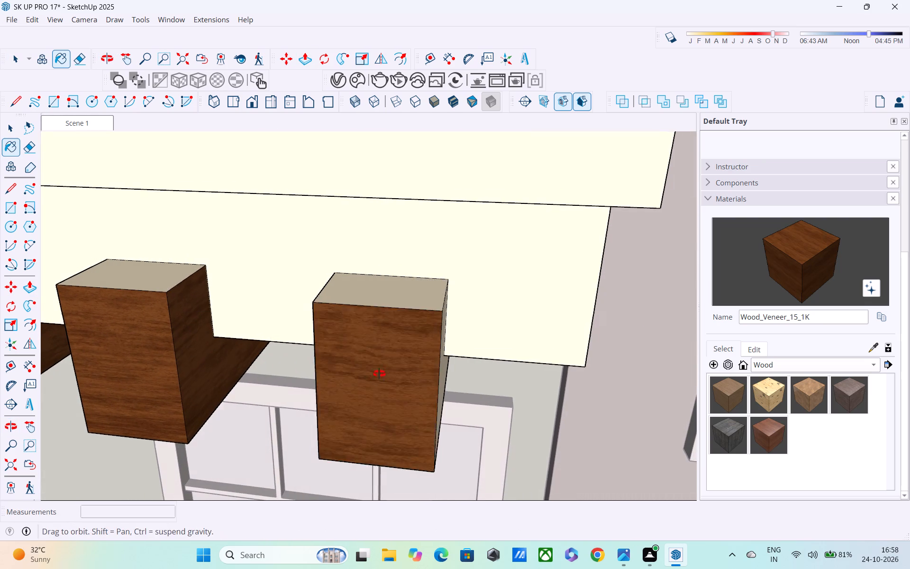
middle_click_drag(379, 374, 490, 290)
left_click(488, 275)
middle_click_drag(510, 267, 432, 210)
left_click(403, 240)
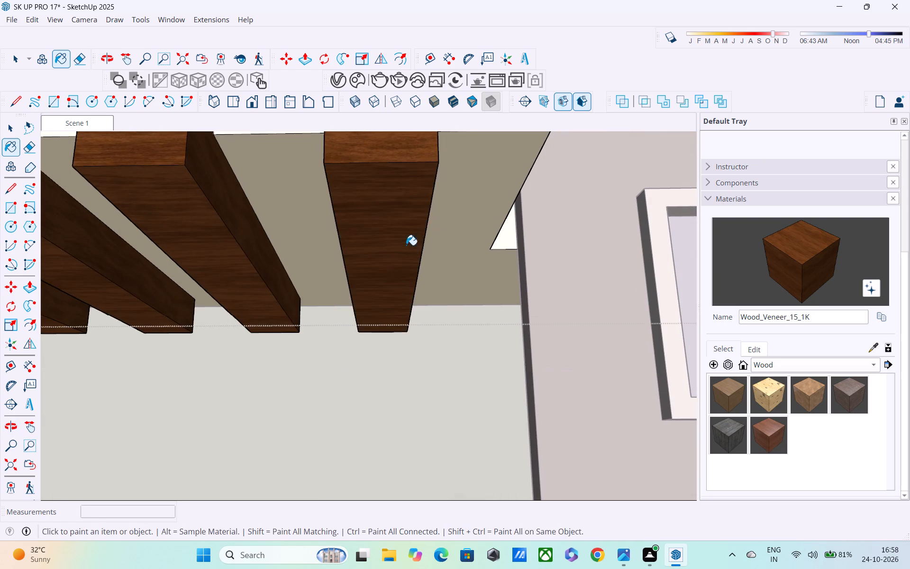
middle_click_drag(418, 247, 283, 301)
left_click(288, 285)
left_click(281, 259)
Paint the top faces of all six projecting beams beneath the balcony with Wood_Veneer_15_1K.
middle_click_drag(290, 263, 383, 322)
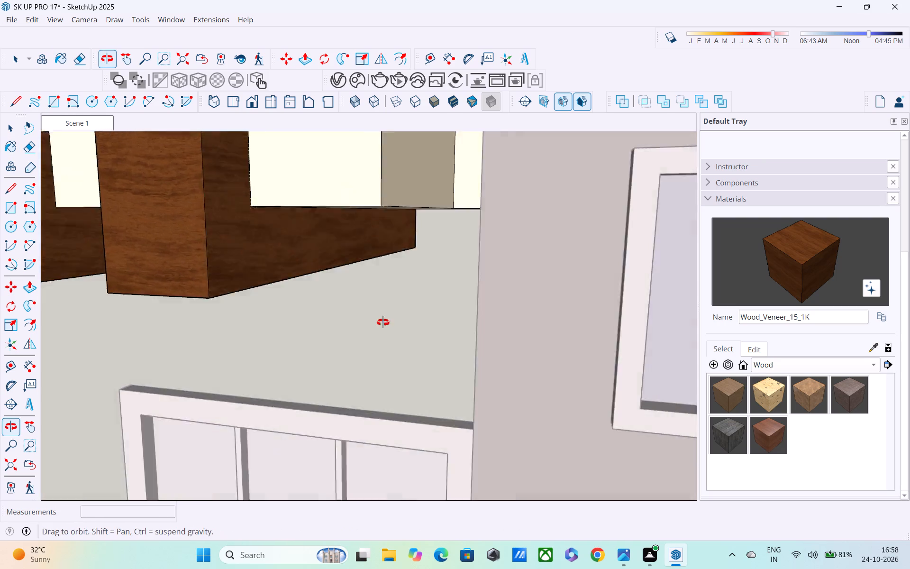
middle_click_drag(383, 322, 495, 408)
left_click(211, 240)
middle_click_drag(228, 252, 240, 255)
middle_click_drag(241, 256, 275, 256, "shift")
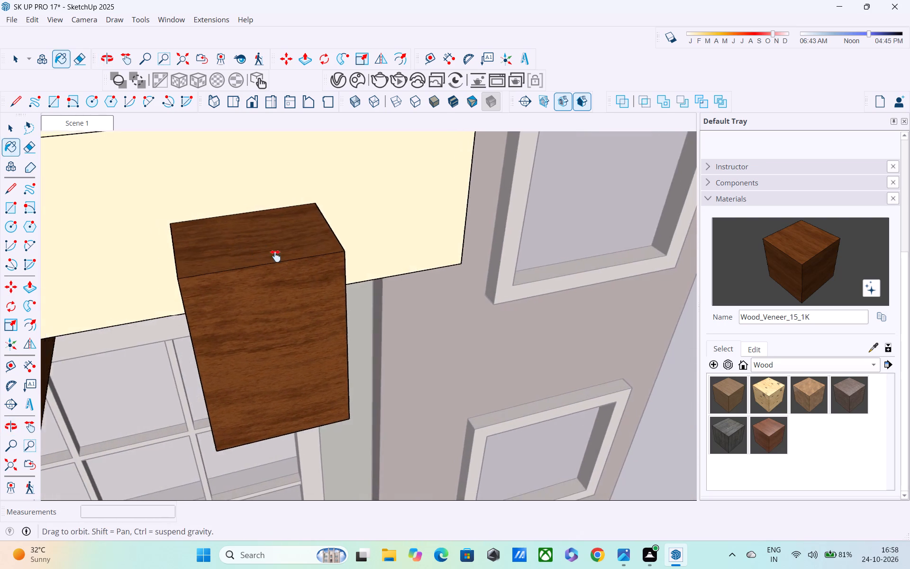
middle_click_drag(275, 256, 570, 255, "shift")
left_click(171, 309)
middle_click_drag(236, 317, 543, 291, "shift")
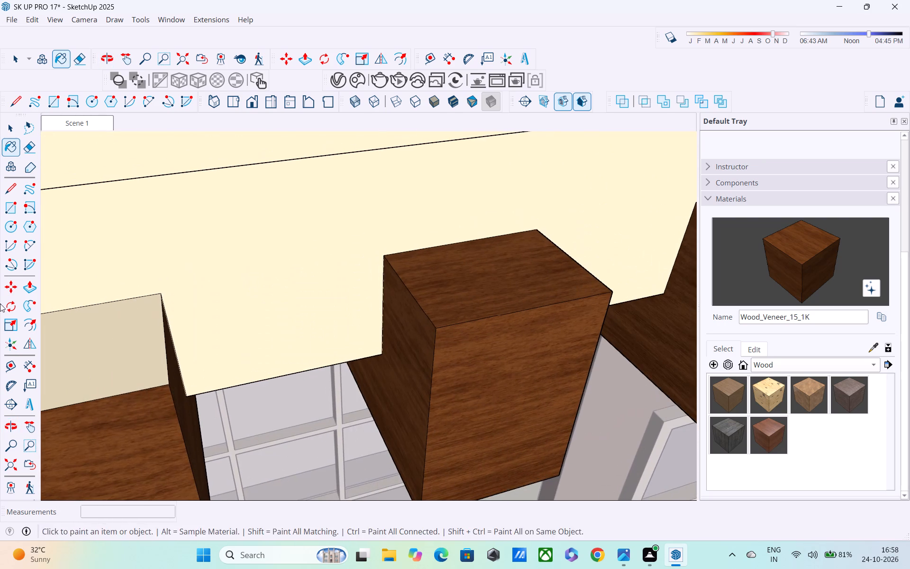
left_click(92, 333)
middle_click_drag(124, 332, 443, 245, "shift")
scroll(308, 271, "down", 6)
middle_click_drag(317, 297, 365, 289, "shift")
left_click(328, 338)
middle_click_drag(327, 345, 458, 297)
left_click(288, 279)
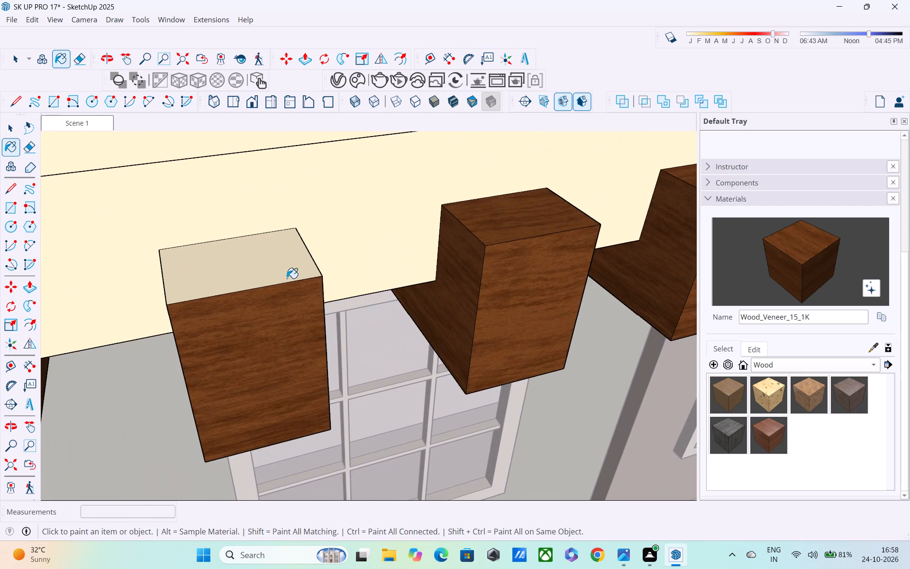
middle_click_drag(250, 293, 400, 293)
middle_click_drag(240, 335, 310, 249, "shift")
scroll(264, 256, "down", 4)
middle_click_drag(60, 372, 255, 268)
left_click(247, 281)
middle_click_drag(250, 321, 355, 231, "shift")
scroll(330, 247, "down", 5)
left_click(150, 329)
Save the model with the wood-finished beams.
middle_click_drag(151, 339, 155, 297)
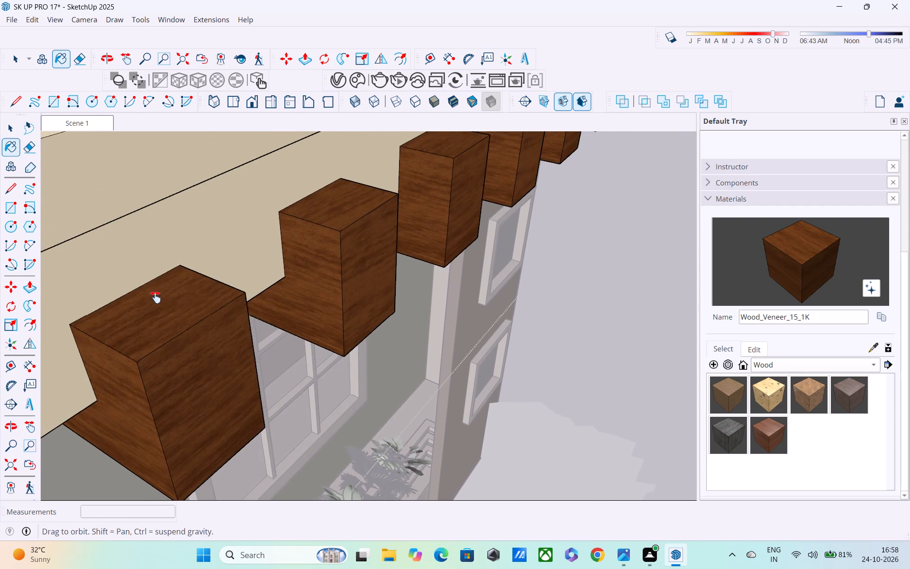
middle_click_drag(155, 297, 156, 245)
scroll(159, 253, "down", 8)
middle_click_drag(220, 298, 87, 276)
scroll(87, 276, "up", 1)
scroll(91, 273, "down", 5)
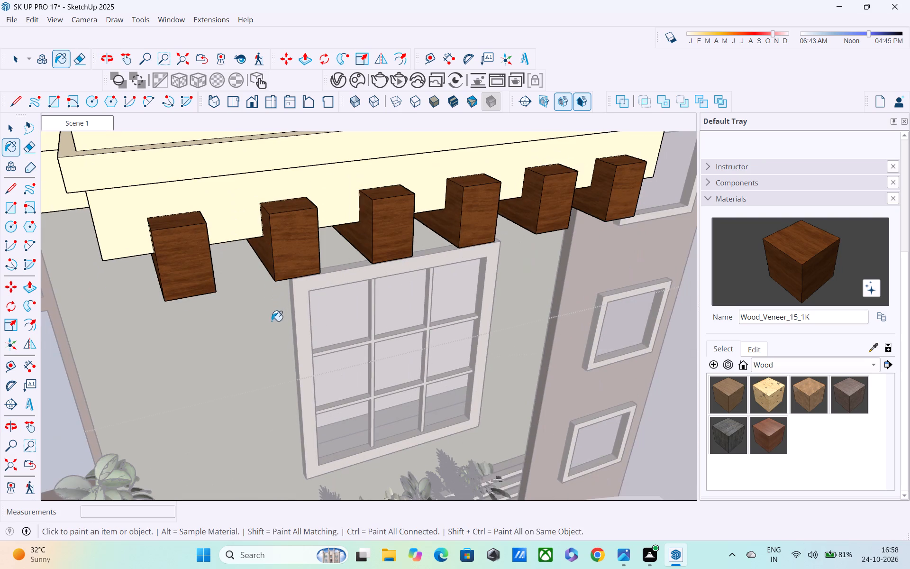
key("ctrl+s")
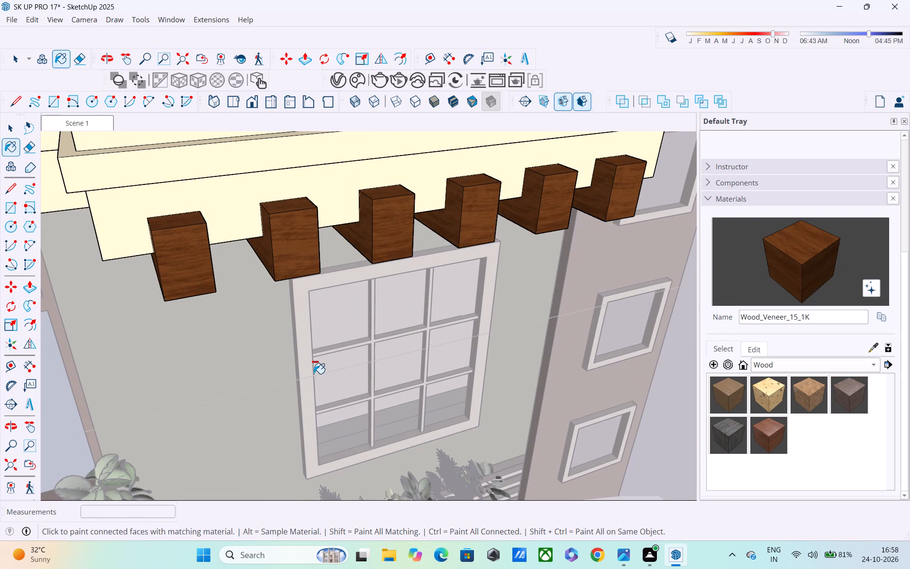
Stop painting and close the top-floor group that is open for editing.
scroll(318, 372, "down", 4)
scroll(366, 378, "down", 5)
key("Escape")
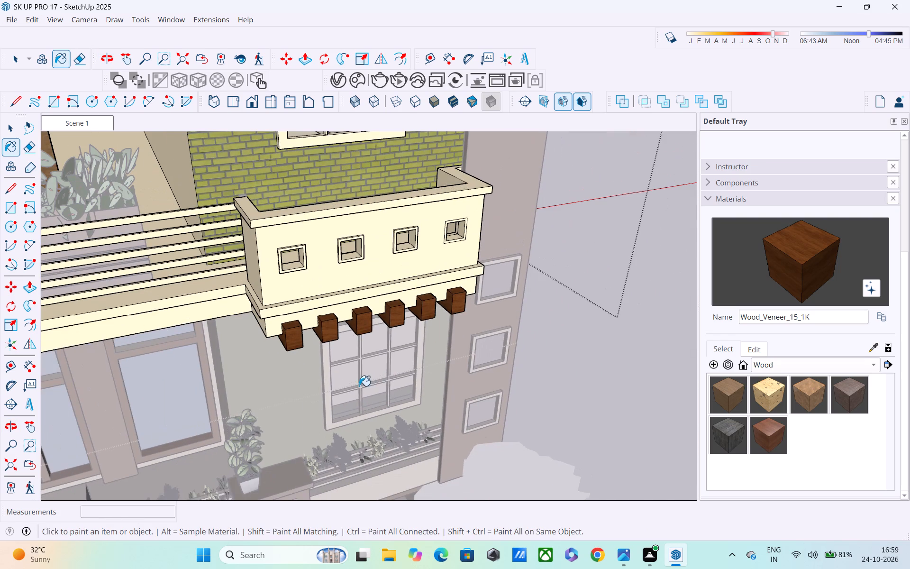
scroll(388, 459, "down", 2)
middle_click_drag(371, 456, 200, 357)
scroll(197, 352, "down", 6)
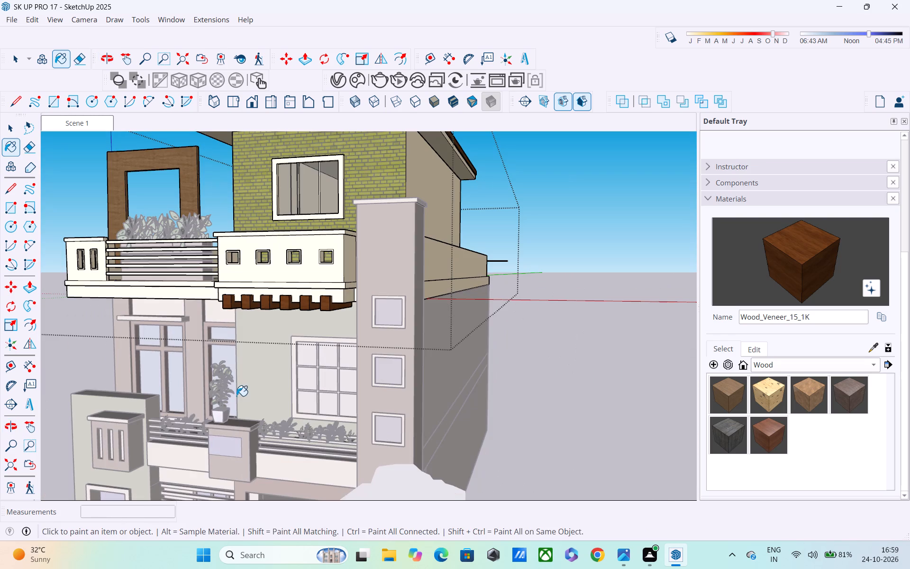
key("Escape")
left_click(498, 443)
key("space")
key("space")
left_click(488, 438)
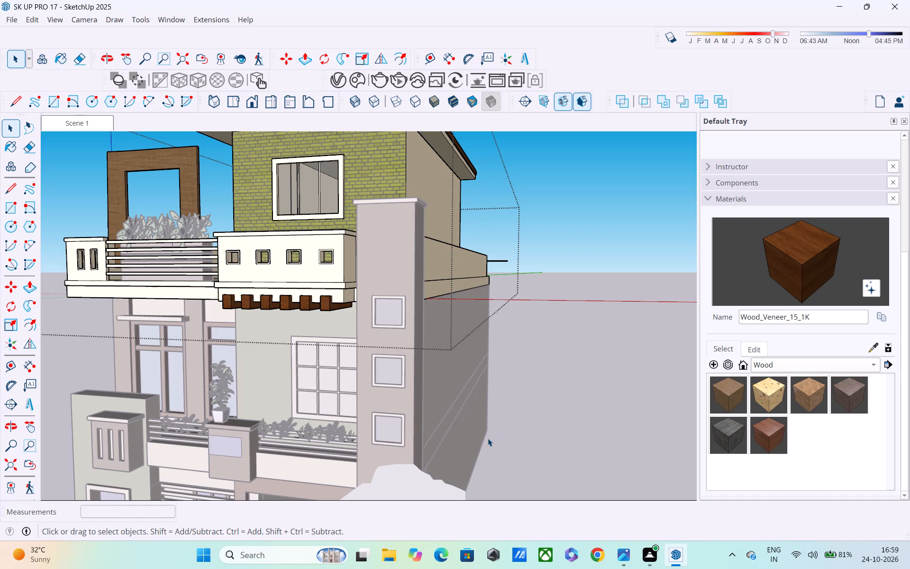
Frame the whole house from the front and save the finished model.
scroll(496, 460, "down", 4)
middle_click_drag(373, 439, 405, 423)
scroll(368, 399, "down", 4)
middle_click_drag(361, 408, 359, 403)
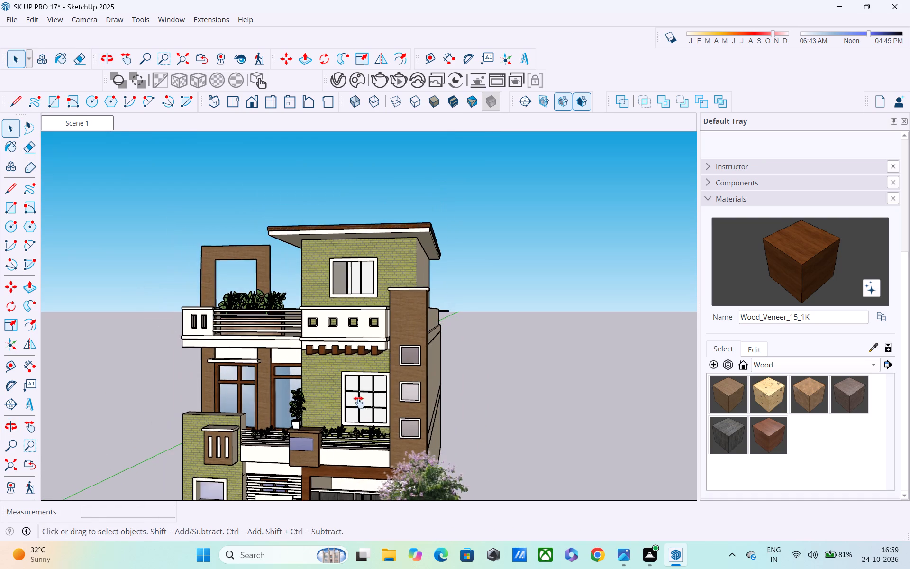
middle_click_drag(359, 403, 352, 329)
scroll(351, 339, "down", 1)
middle_click_drag(352, 340, 363, 347, "shift")
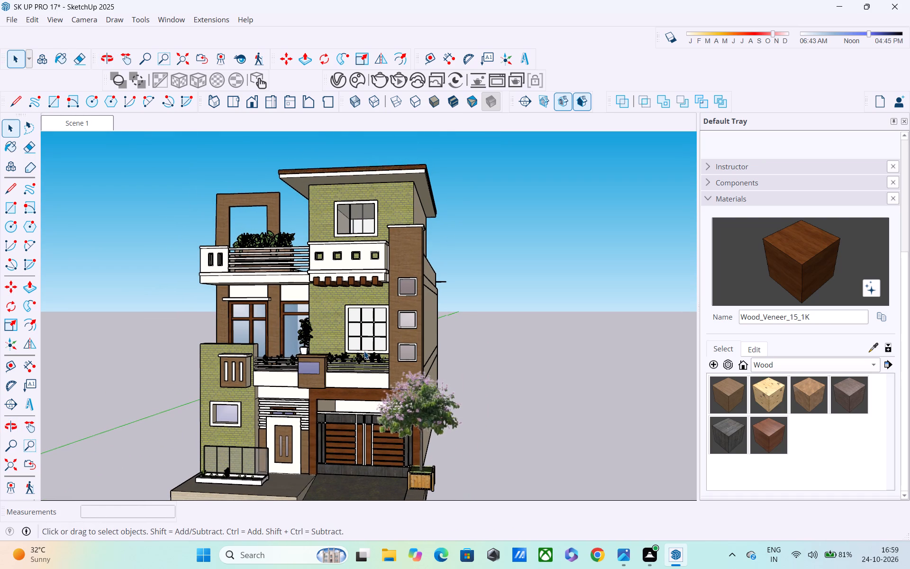
key("ctrl+s")
key("ctrl+s")
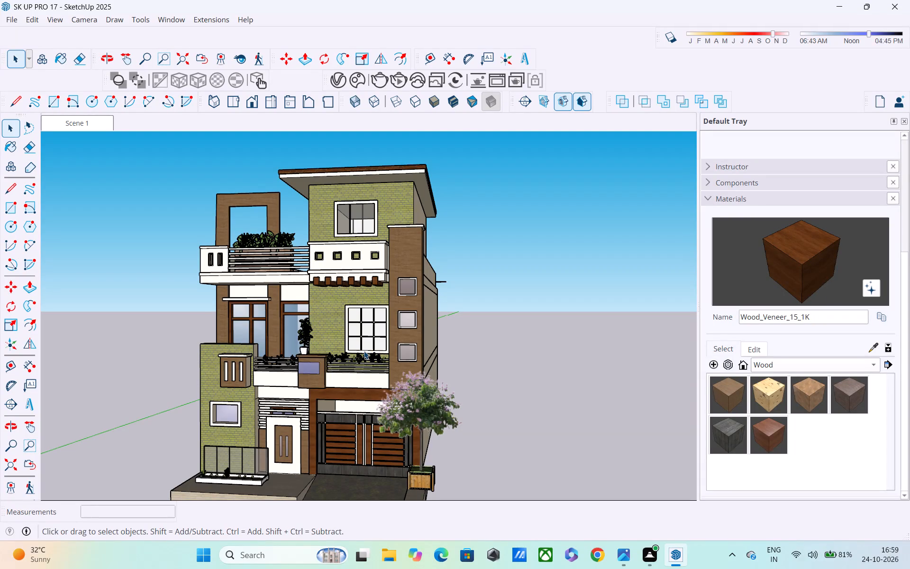
key("ctrl+s")
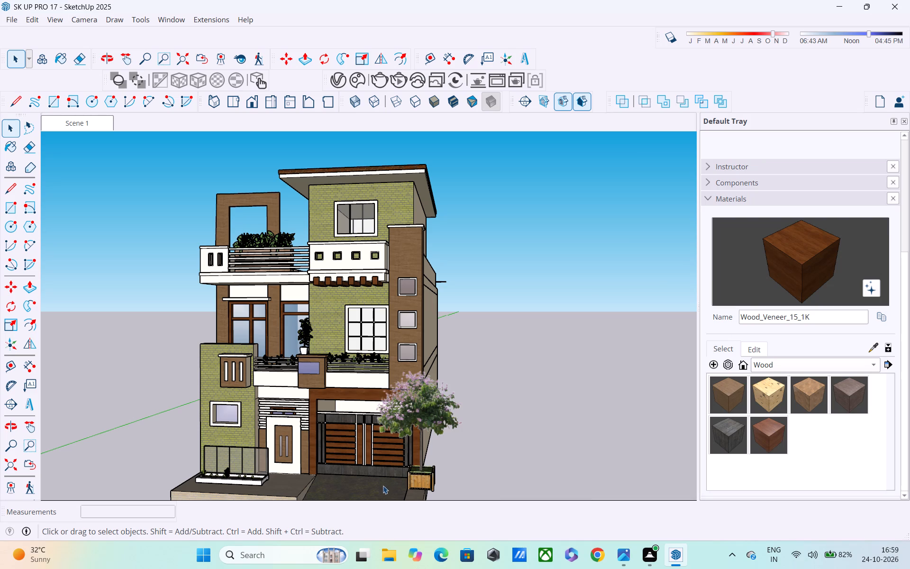
key("ctrl+s")
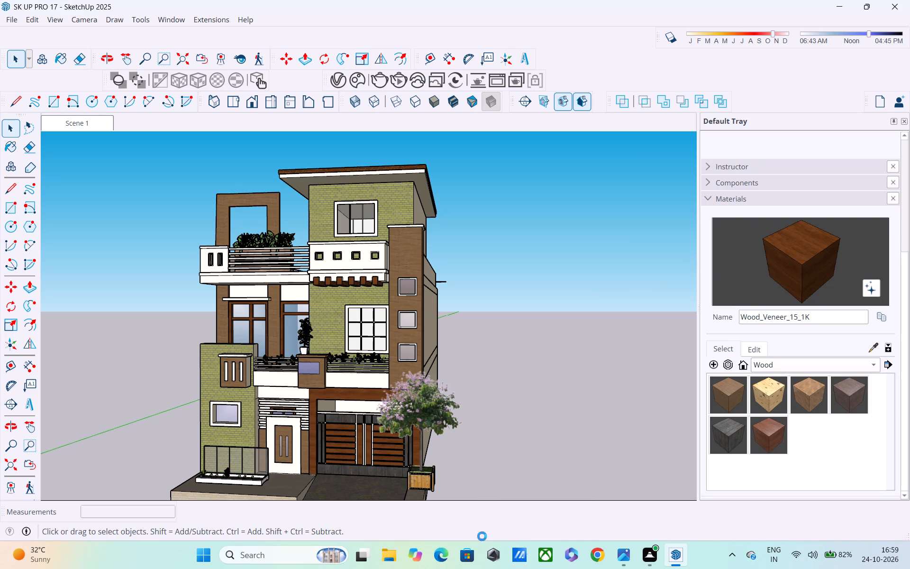